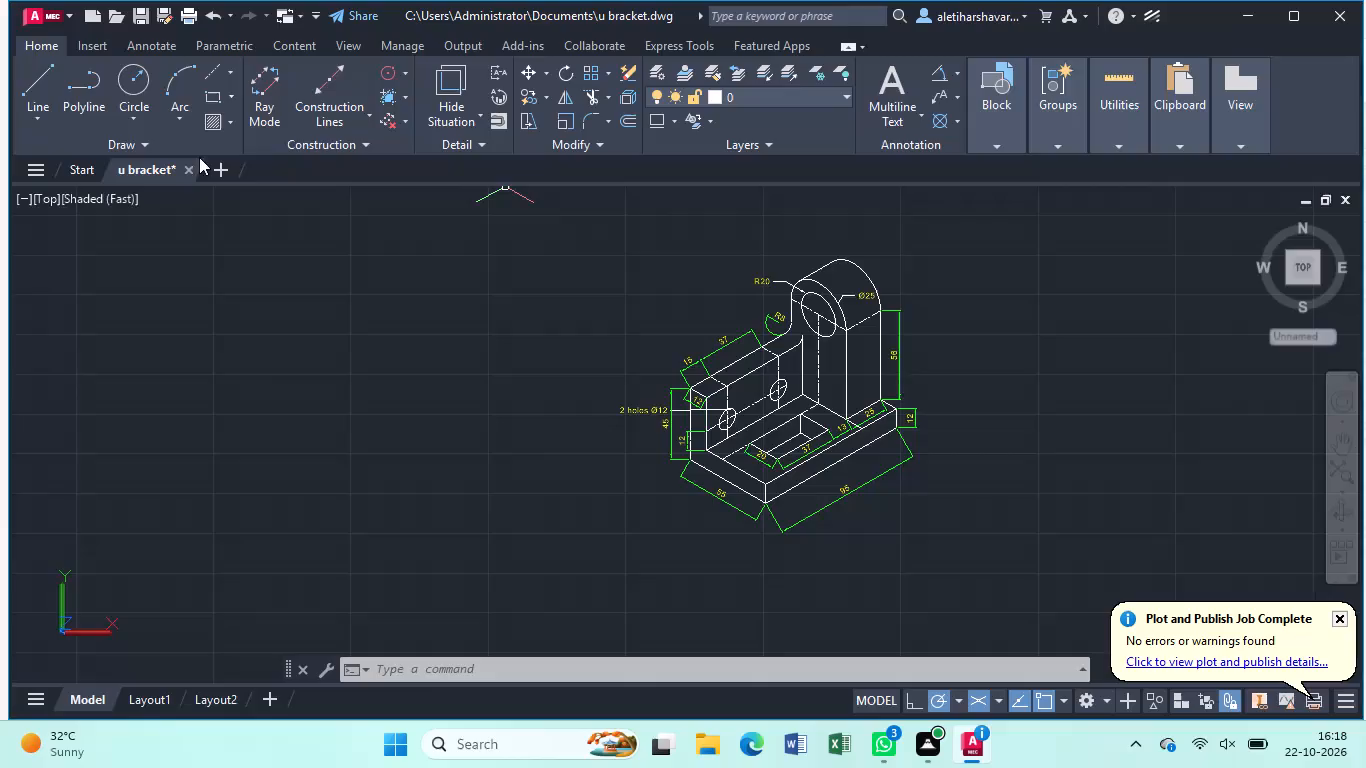
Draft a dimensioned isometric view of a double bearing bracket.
Close the u bracket drawing without saving its changes and start a new blank drawing.
click(190, 171)
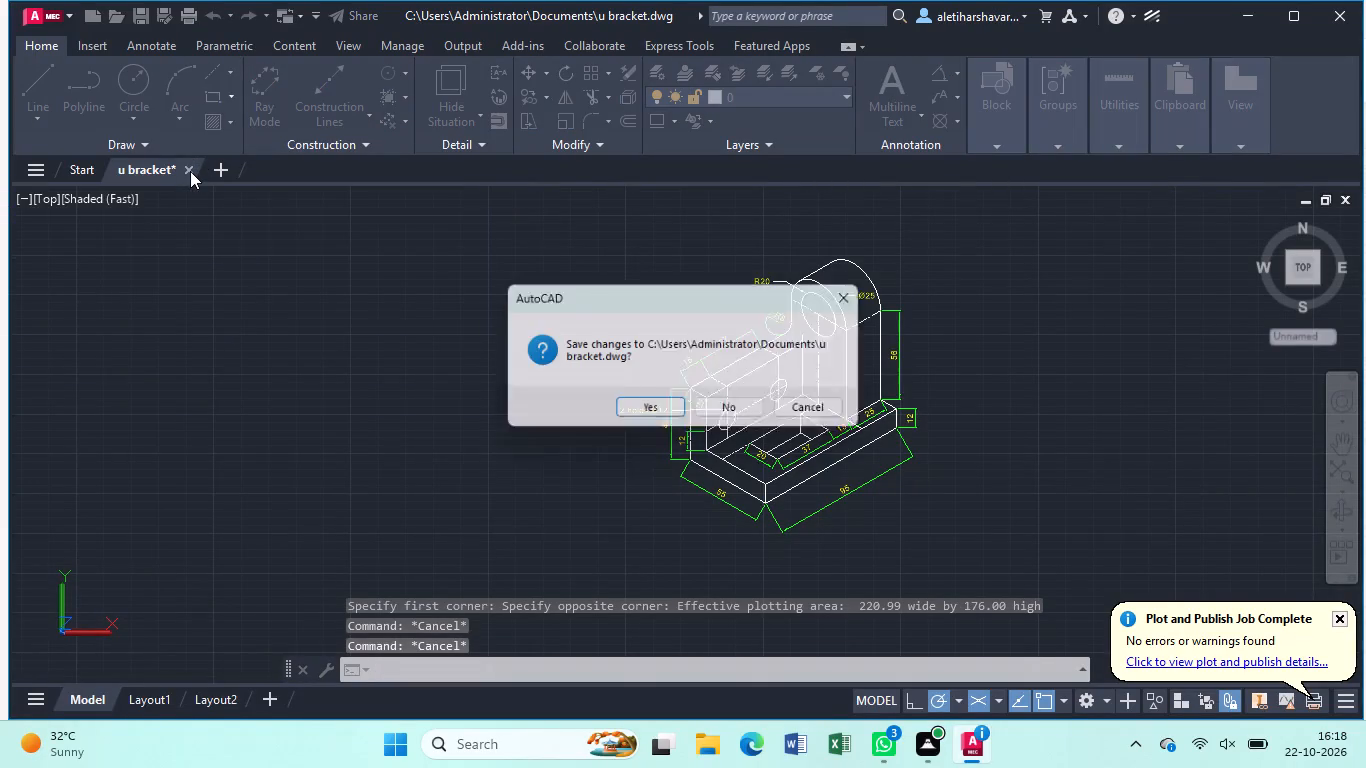
click(746, 405)
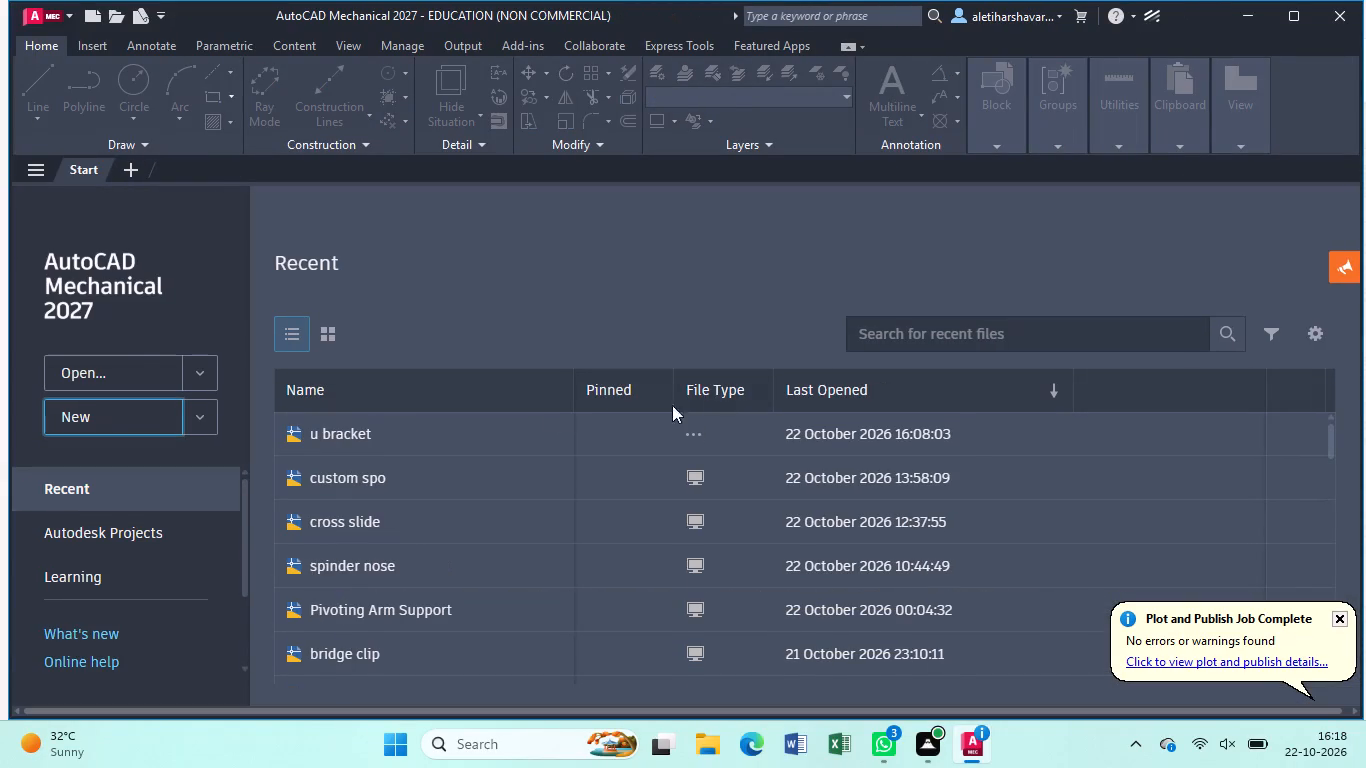
click(115, 408)
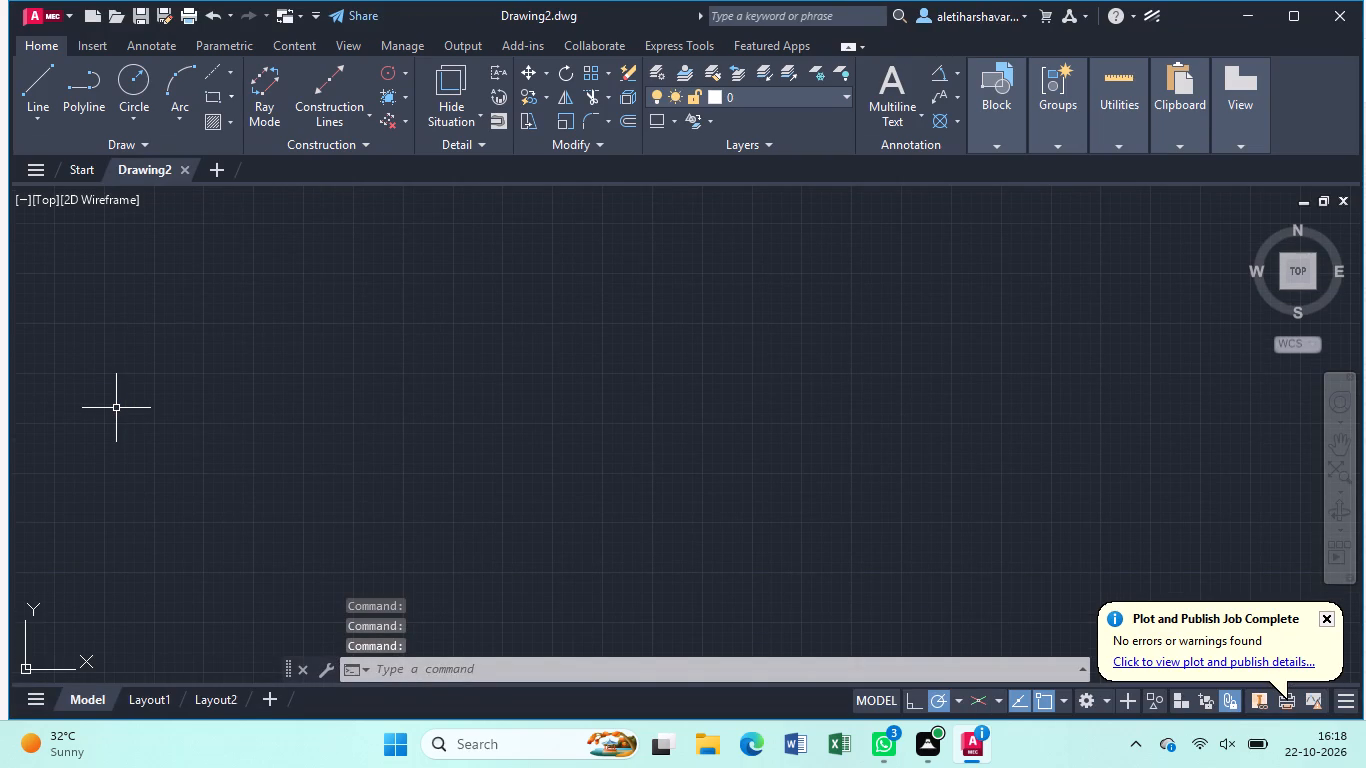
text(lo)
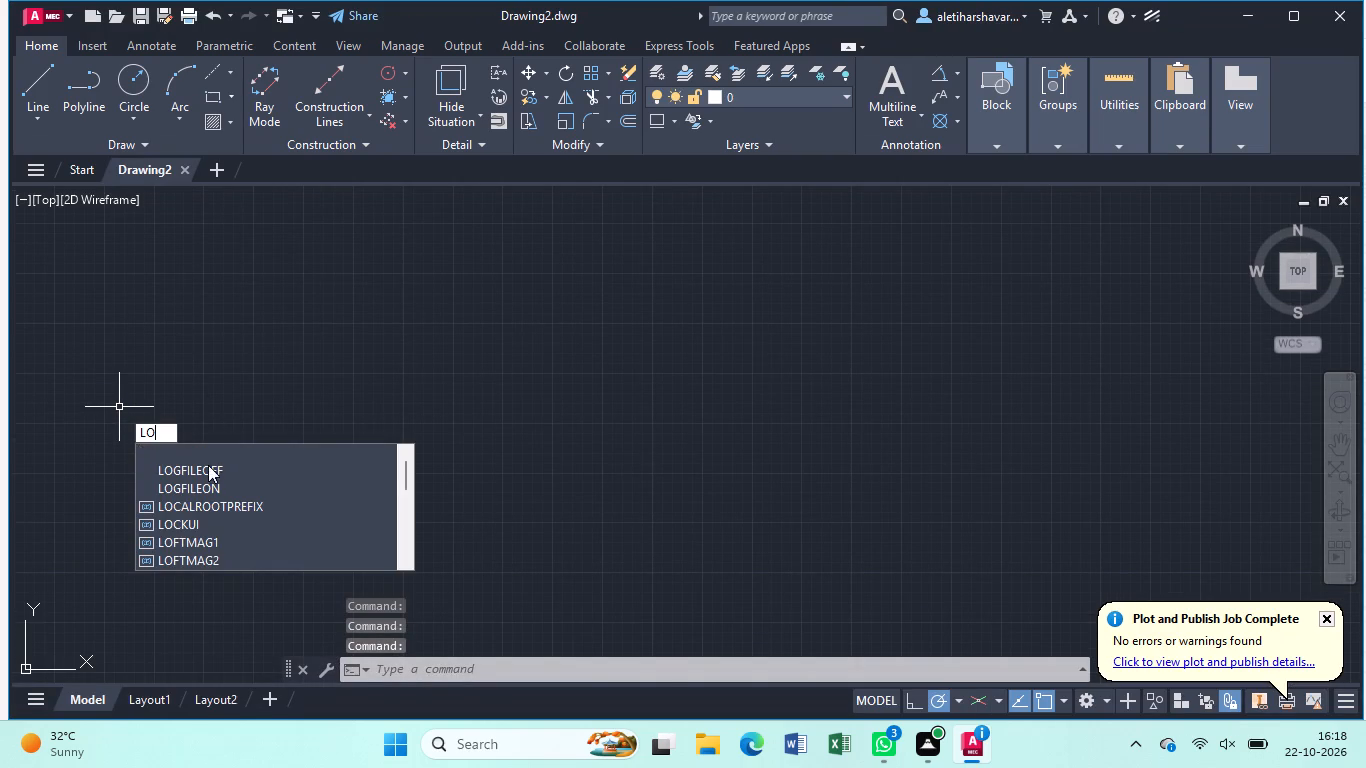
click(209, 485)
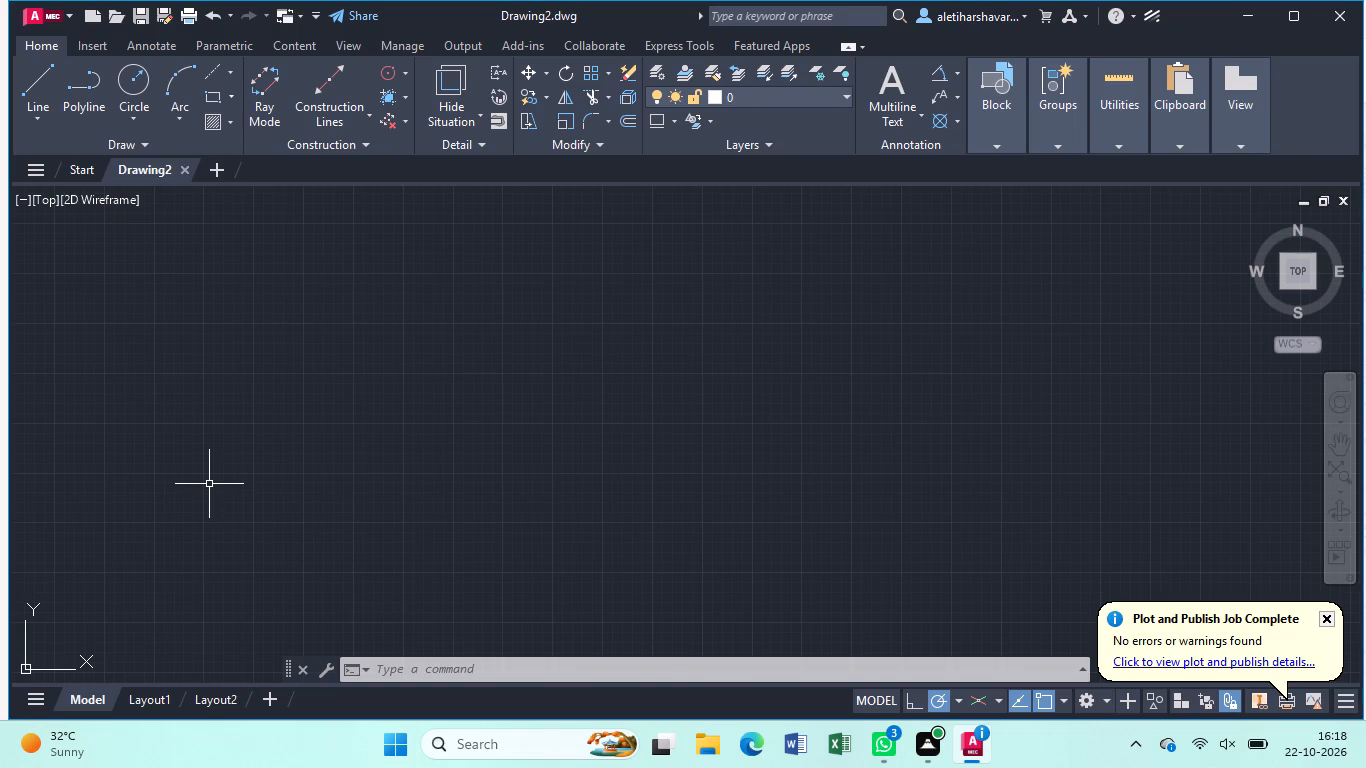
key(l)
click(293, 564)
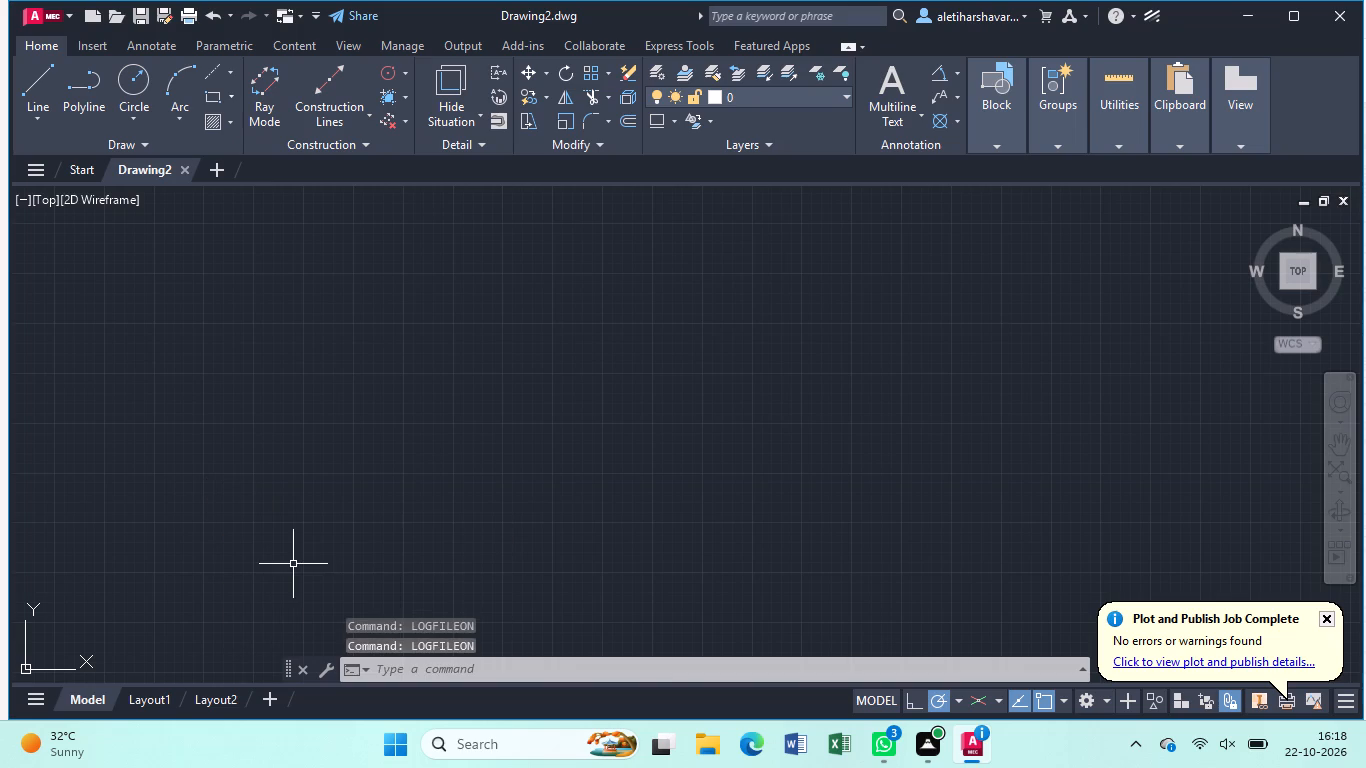
Turn on isometric drafting with the top isoplane.
click(977, 698)
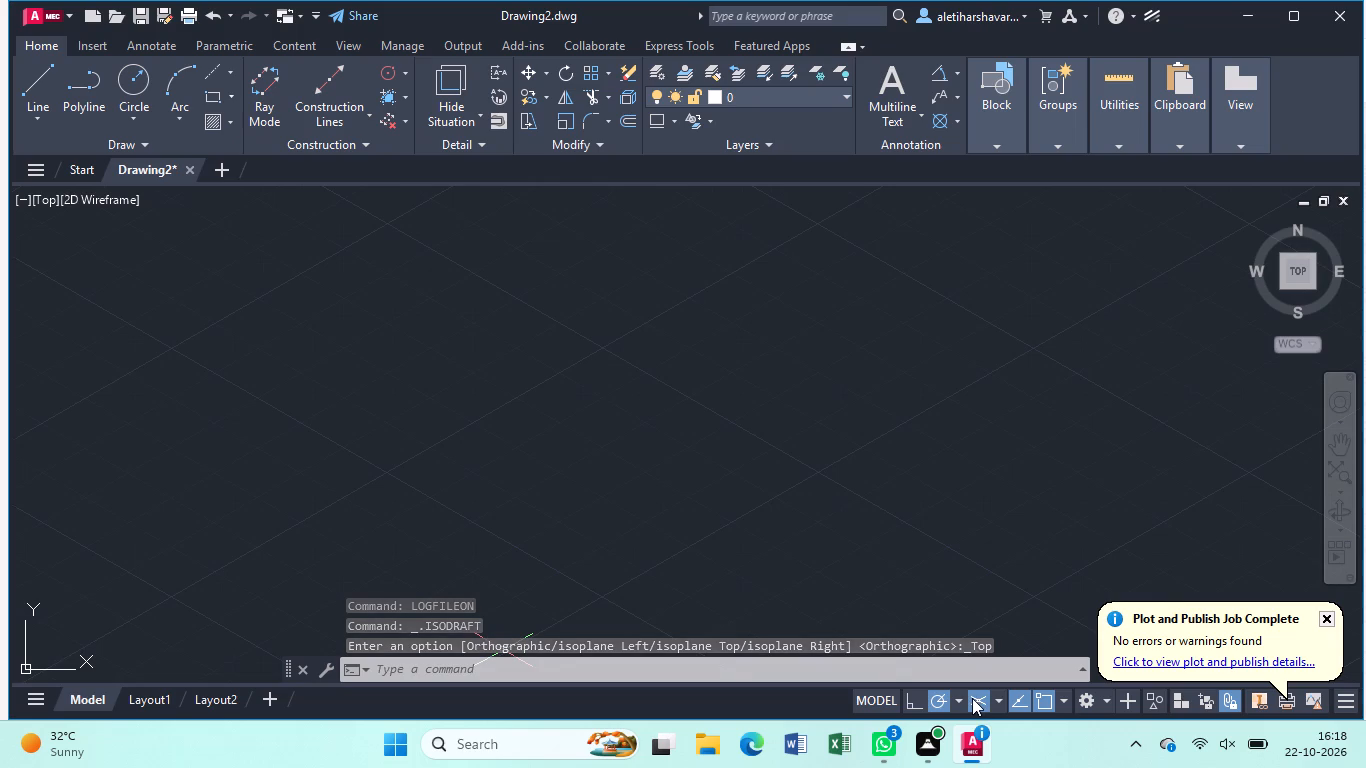
Draw the profile's 140-unit base line at 30° in the empty drawing area.
key(l)
key(Return)
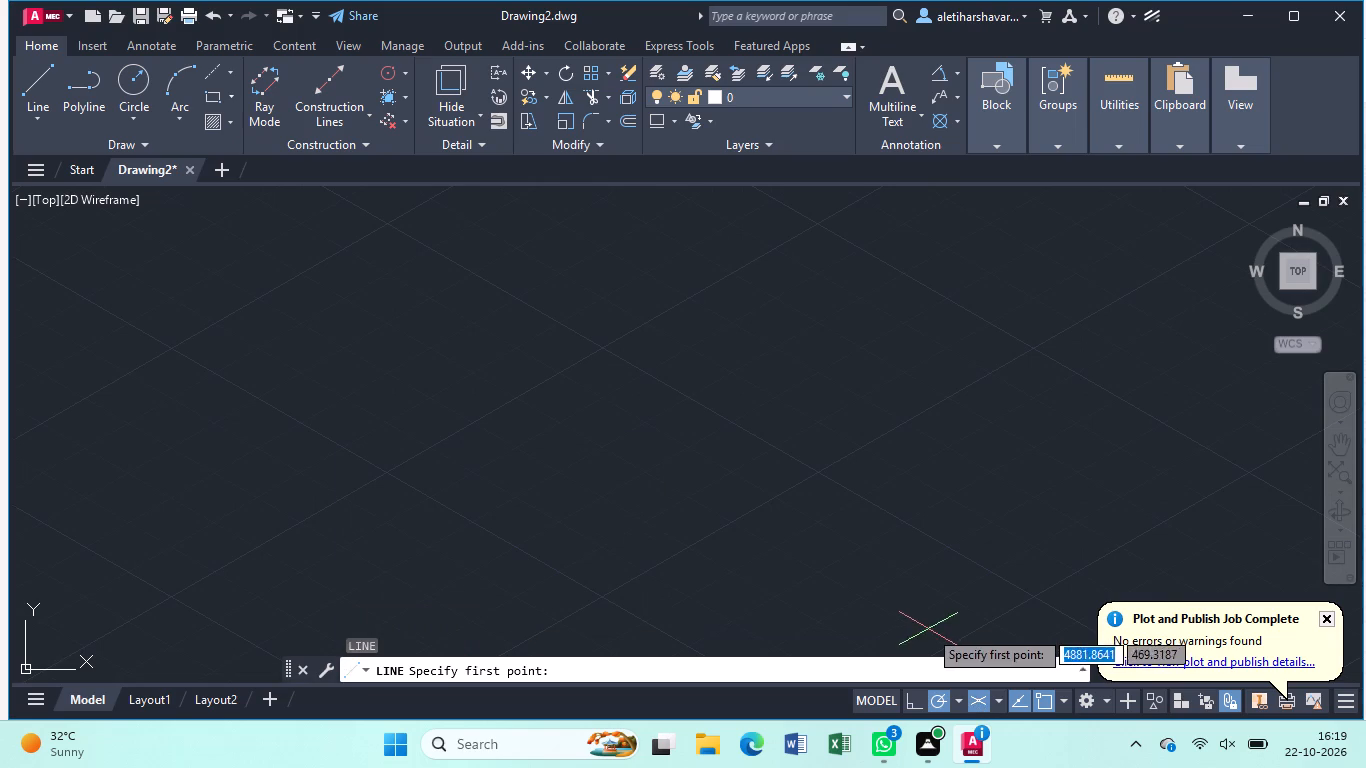
click(545, 588)
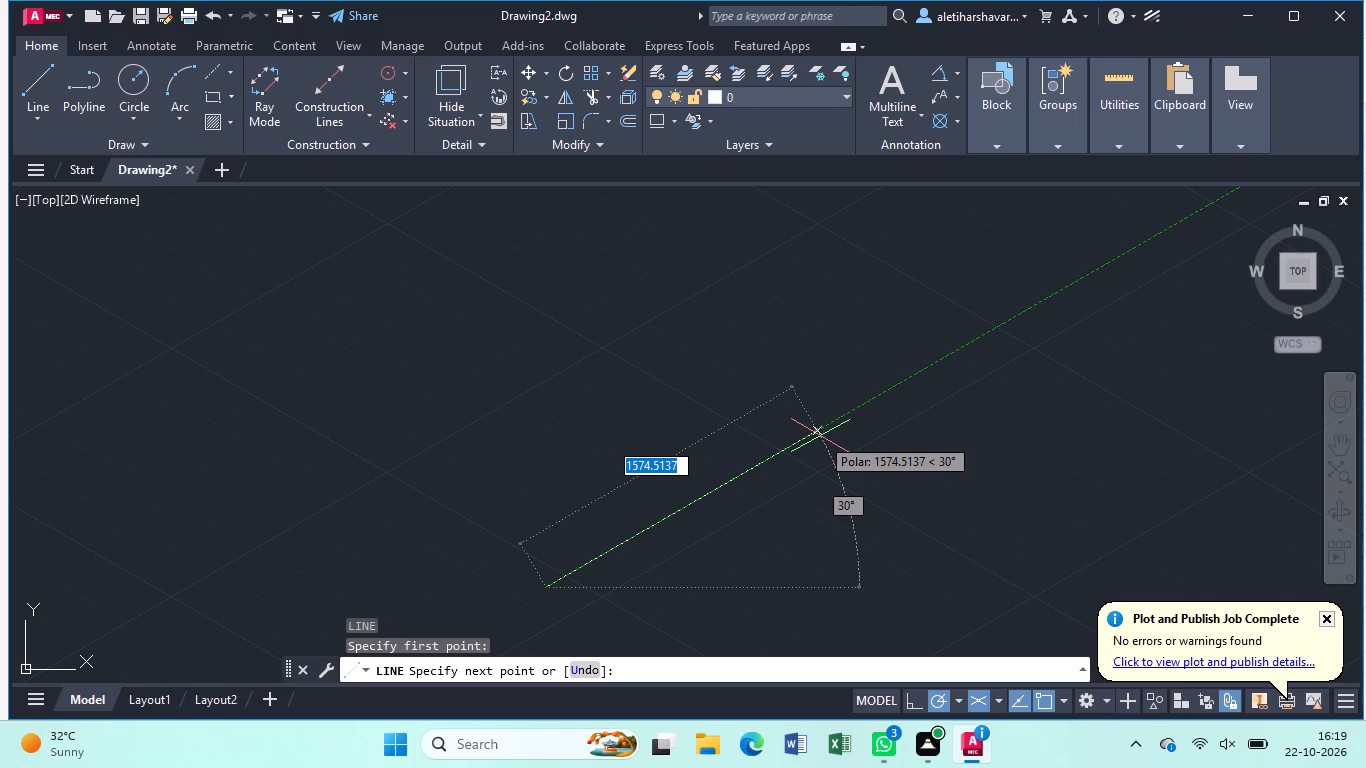
key(1)
text(40)
key(Return)
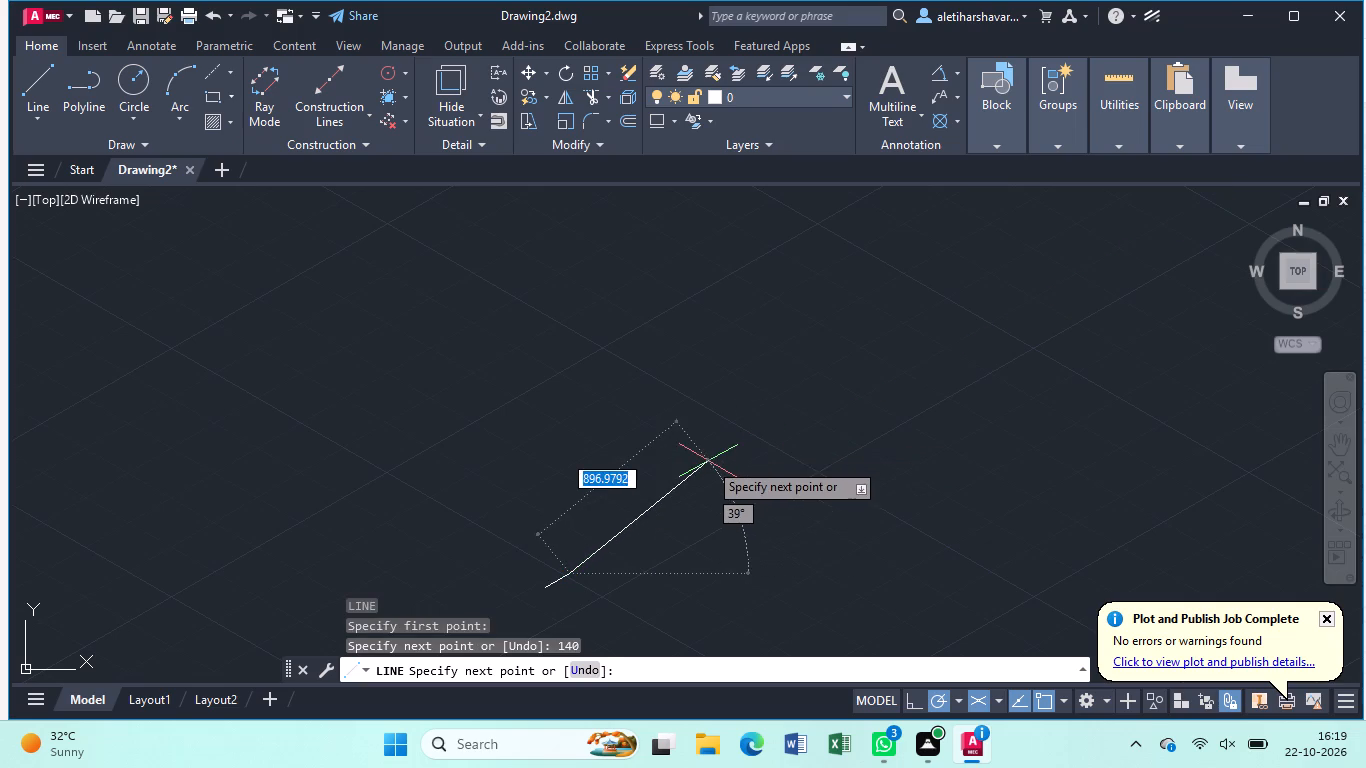
Continue from the base line's upper end with a 54-unit line vertically upward.
middle_drag(616, 542, 617, 540)
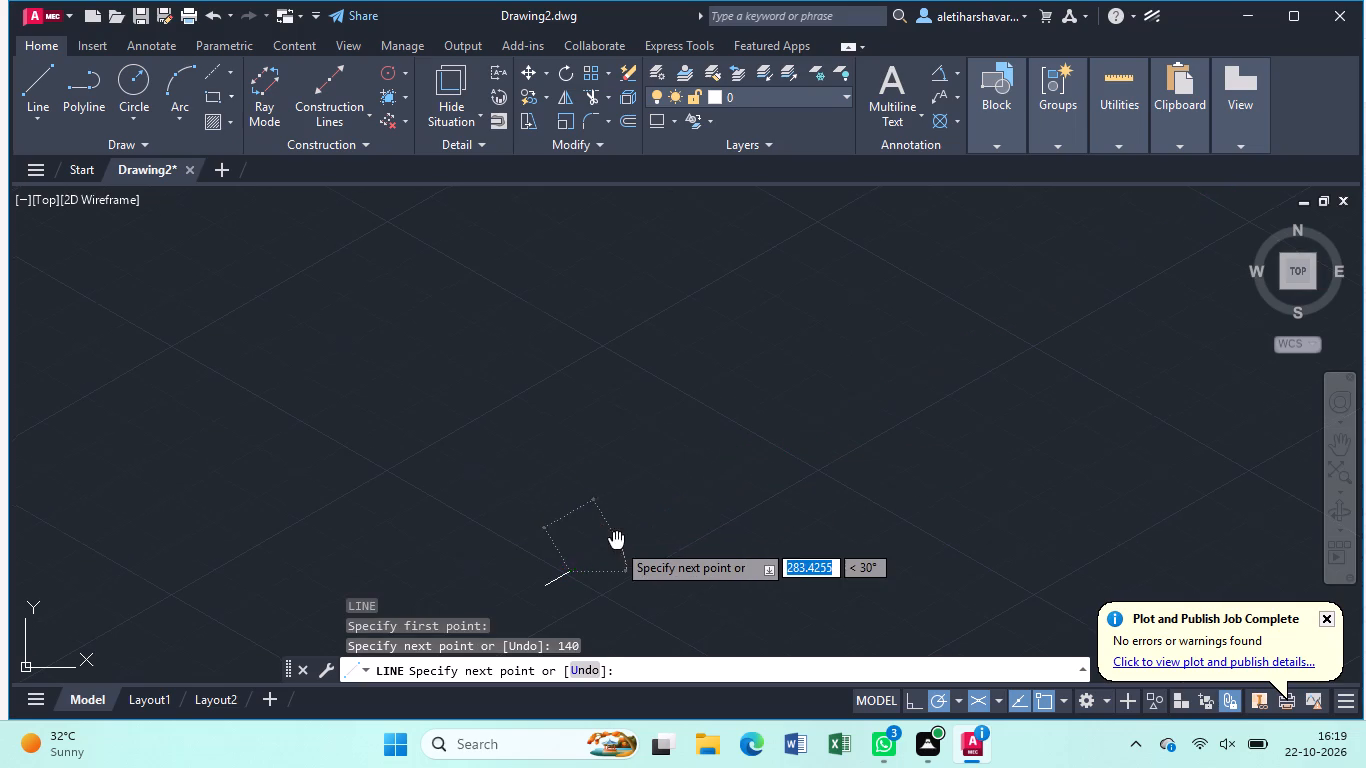
middle_drag(617, 540, 744, 441)
scroll(744, 441, up, 3)
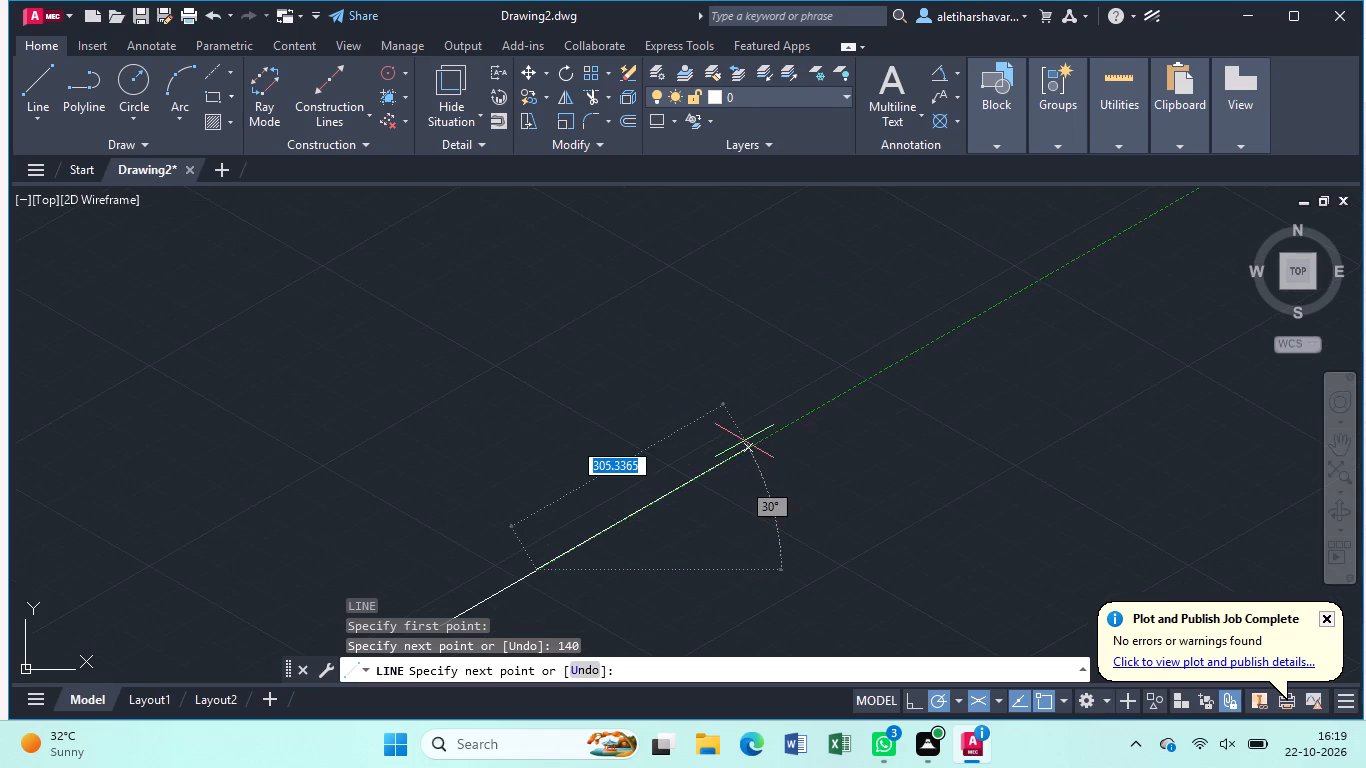
middle_drag(730, 450, 979, 309)
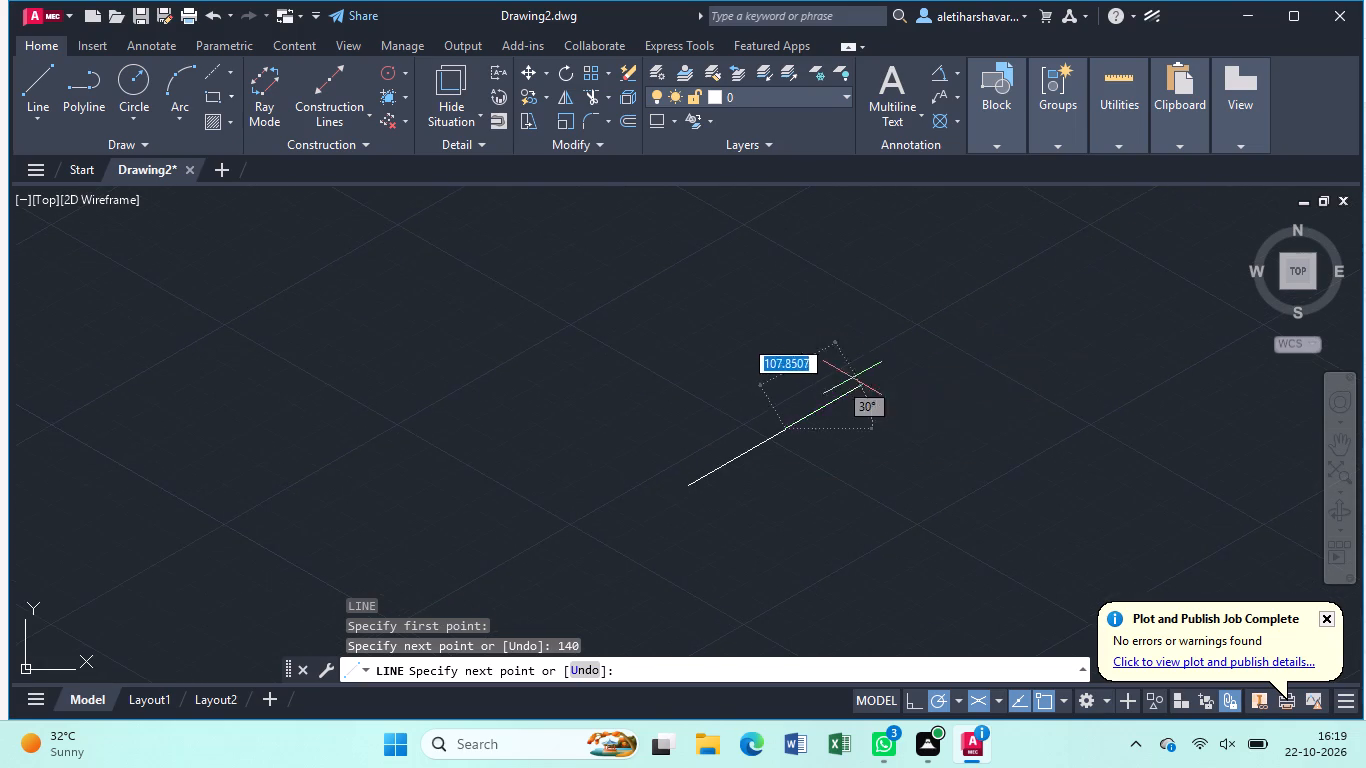
scroll(848, 379, up, 2)
middle_drag(794, 457, 973, 384)
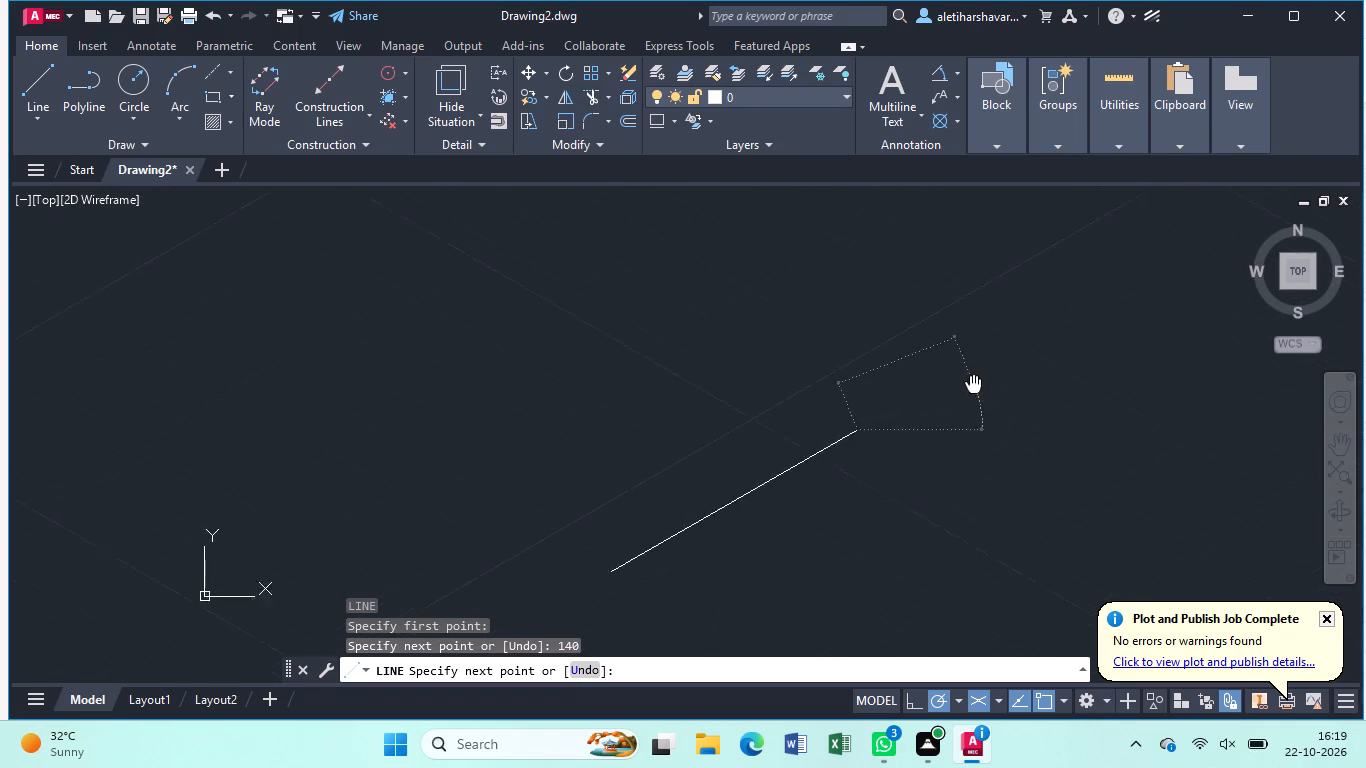
middle_drag(973, 384, 1042, 370)
scroll(980, 387, up, 1)
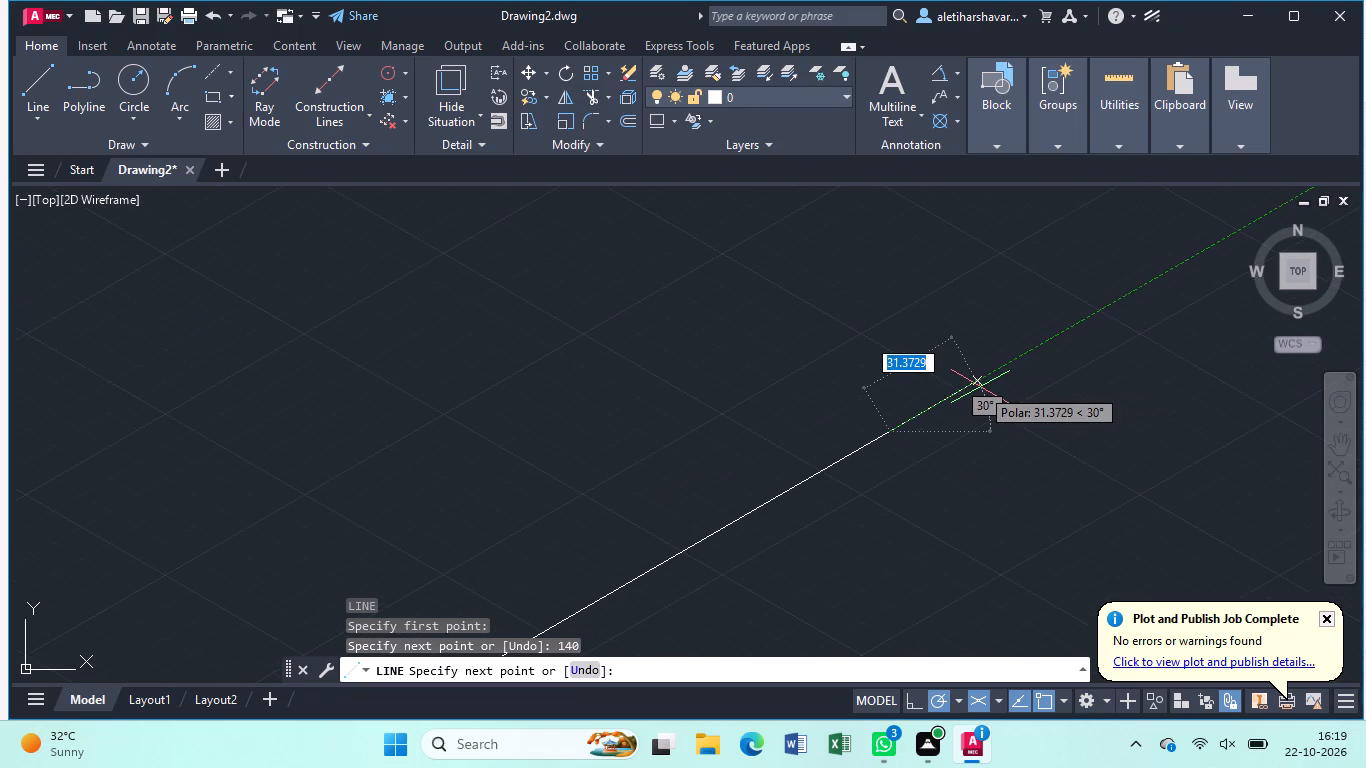
middle_drag(1038, 365, 1152, 294)
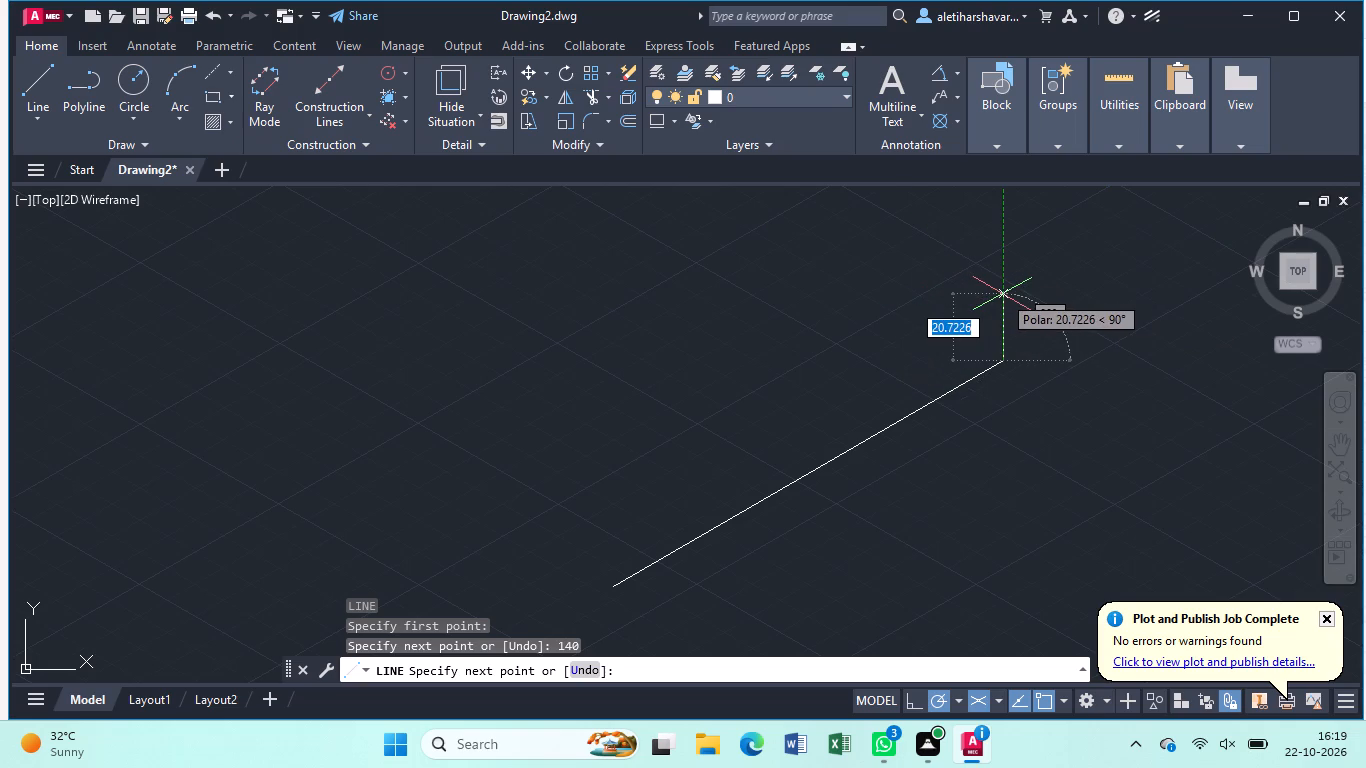
text(54)
key(Return)
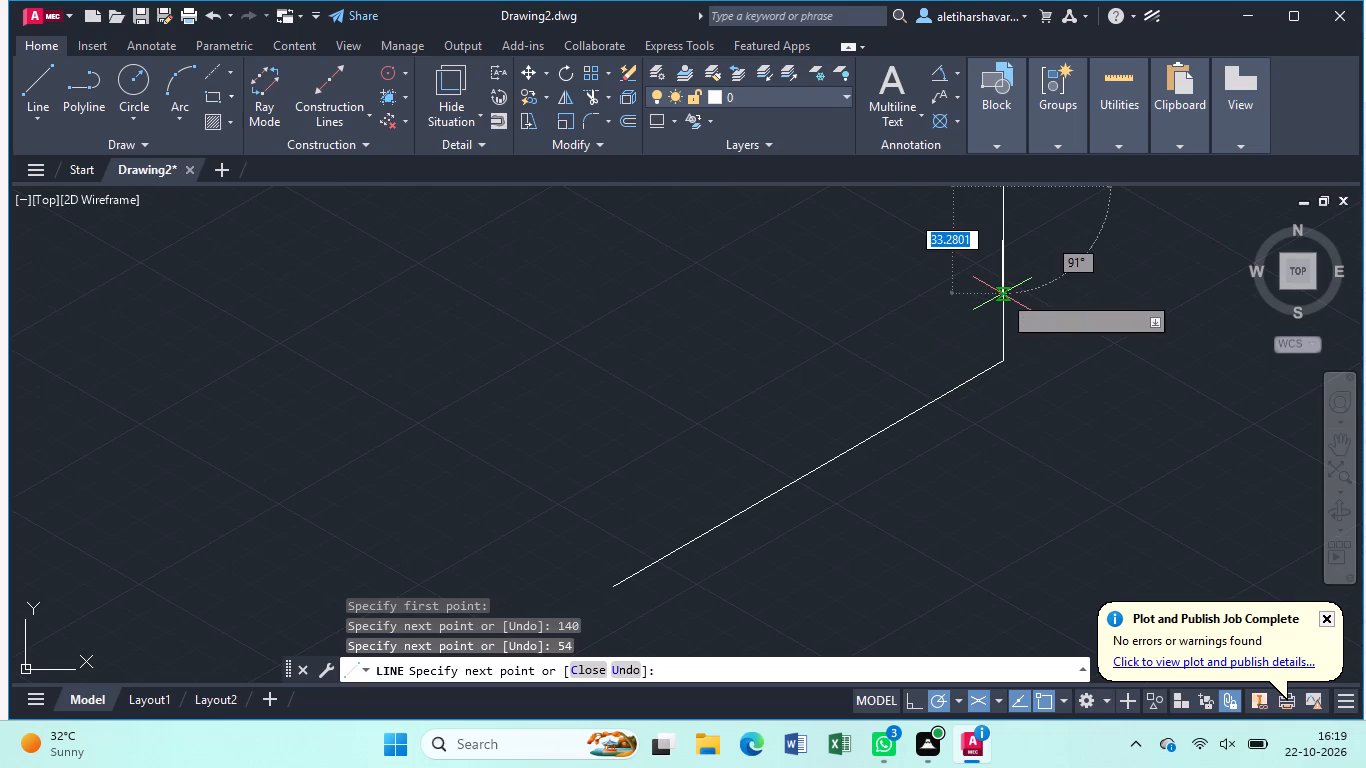
Continue the profile with an 18-unit line at 210° and a 26-unit line vertically down.
middle_drag(1002, 294, 1004, 315)
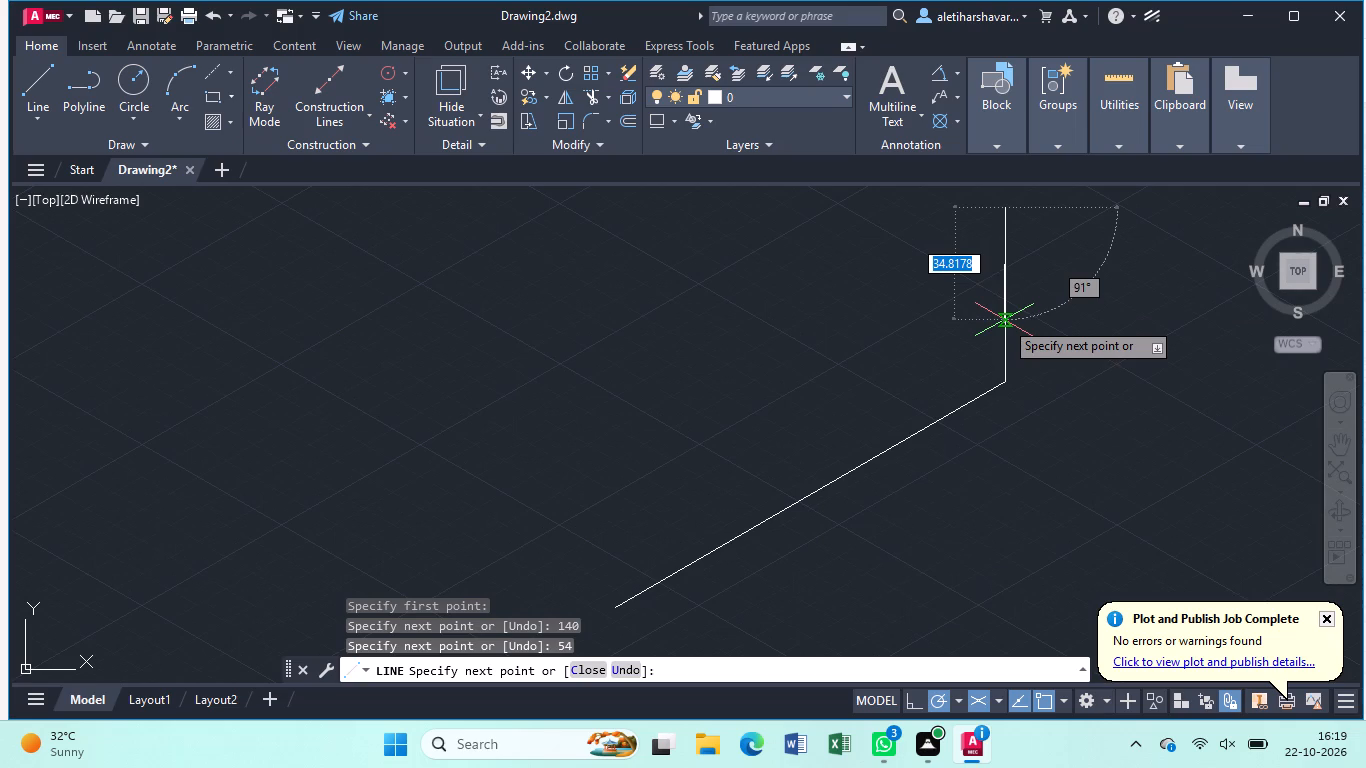
scroll(1004, 320, down, 1)
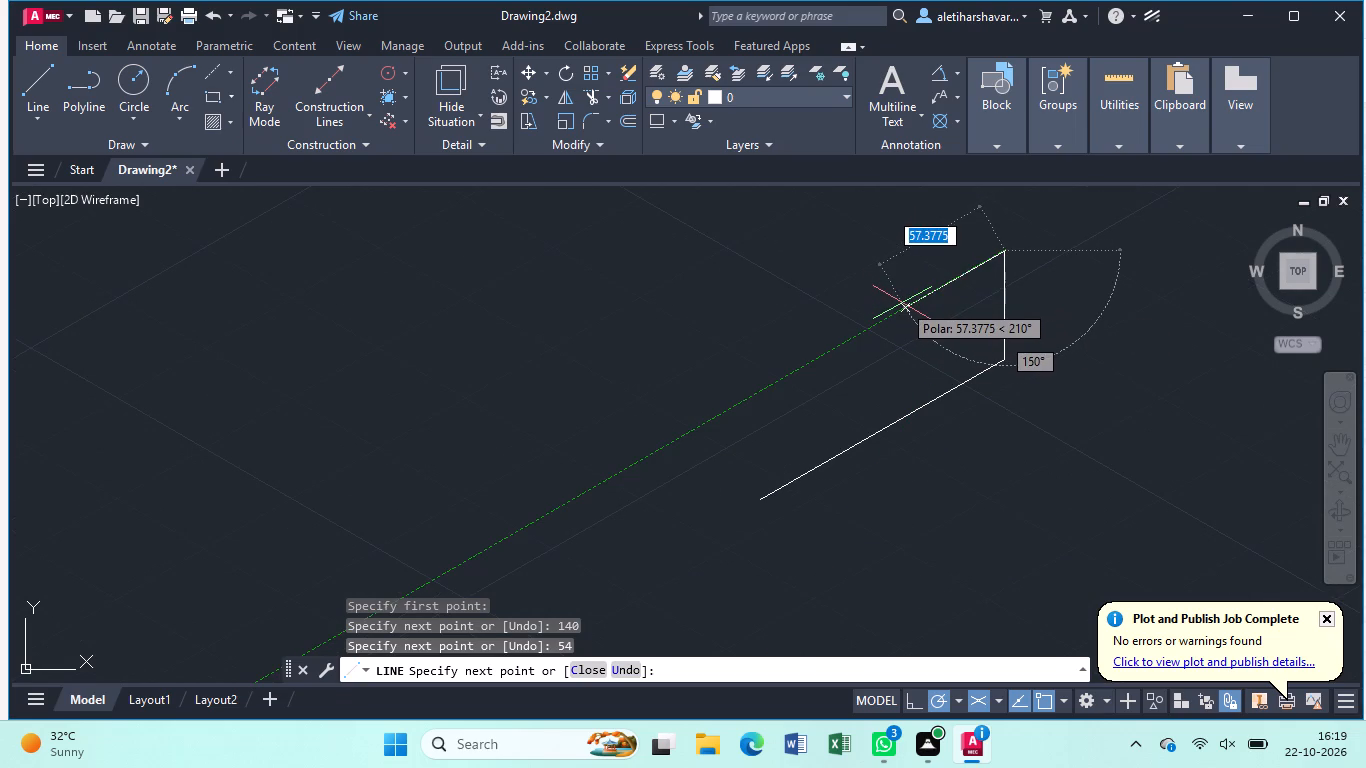
key(1)
key(8)
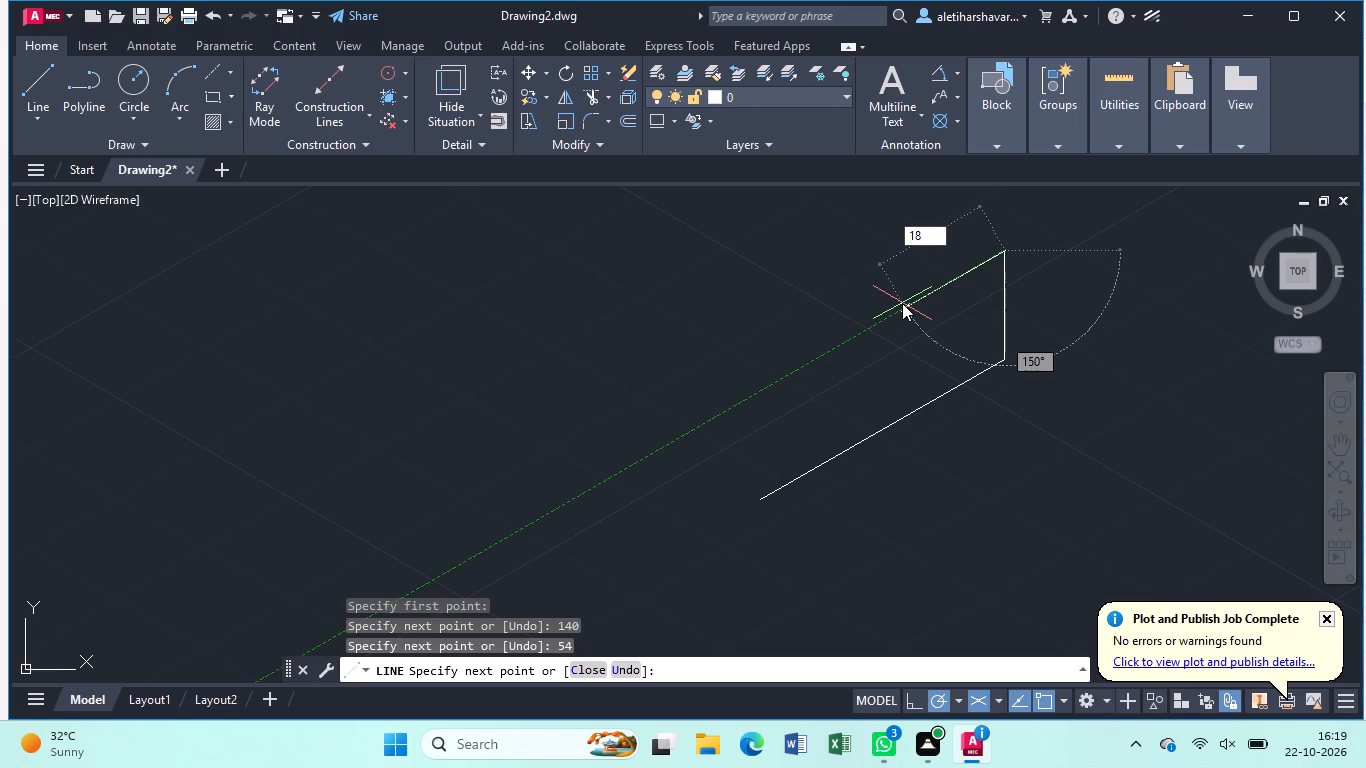
key(Return)
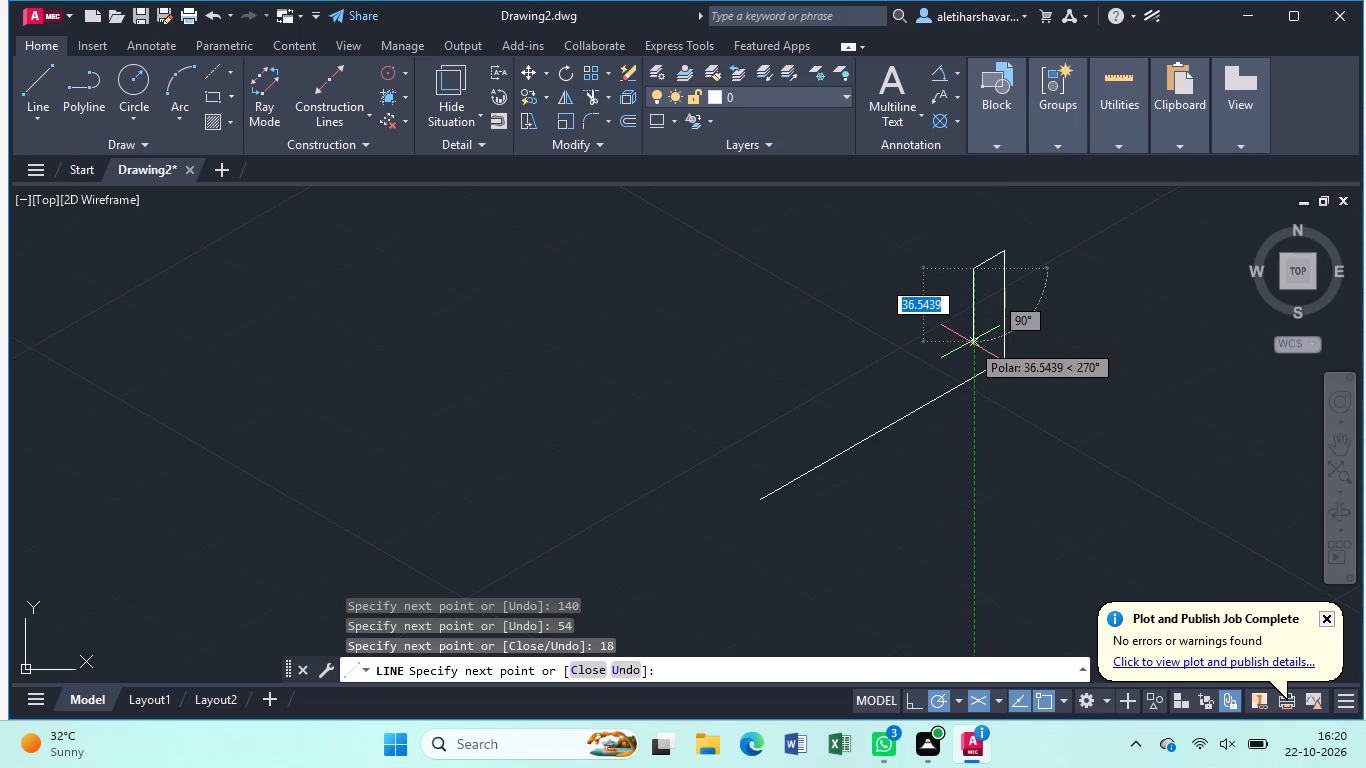
key(2)
key(6)
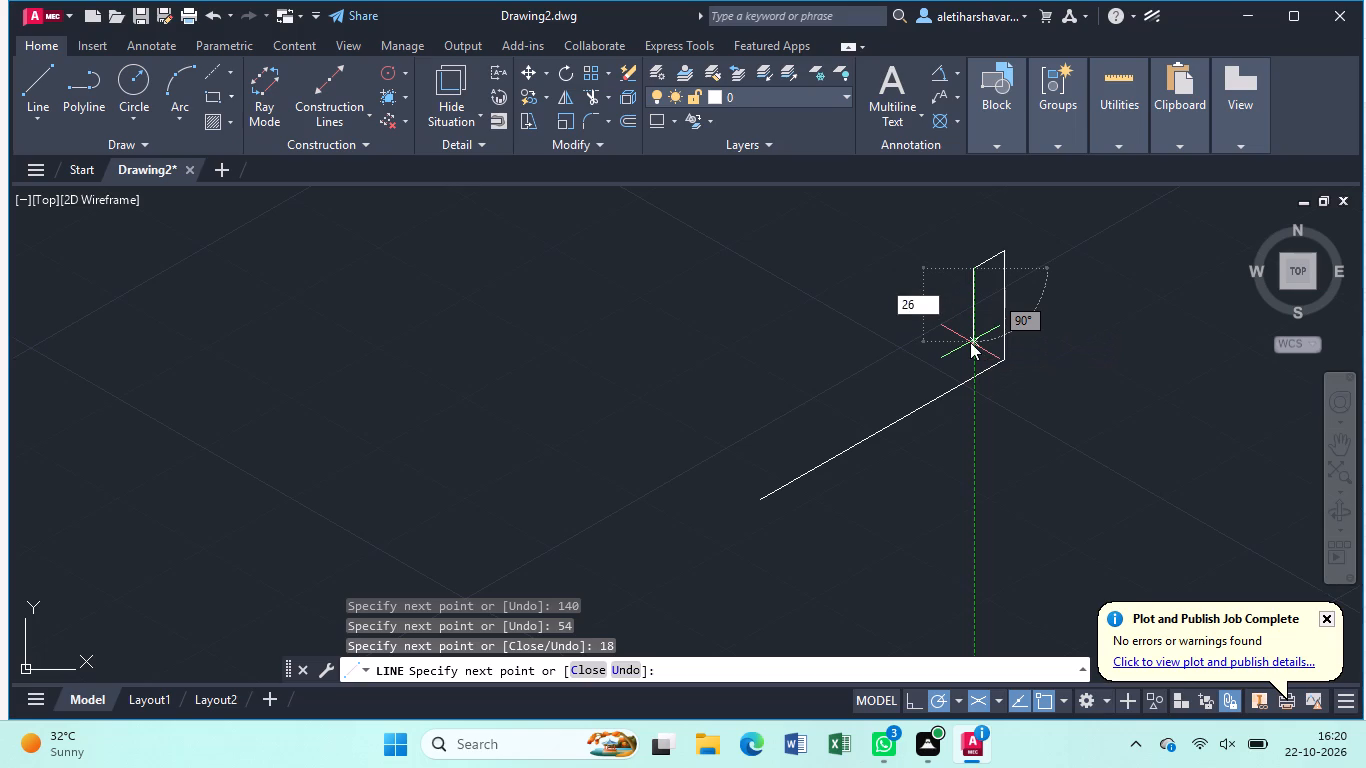
key(Return)
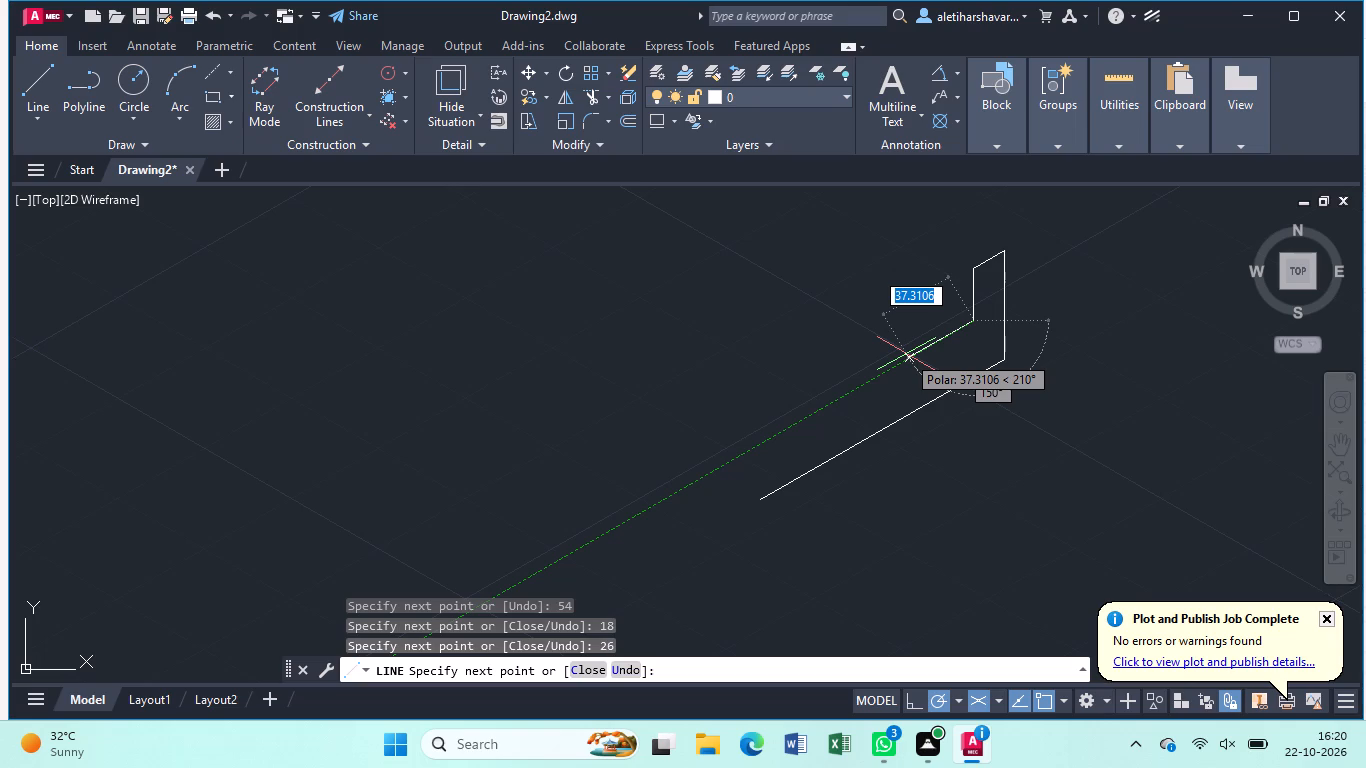
Continue the profile with a 47-unit line at 210°, finishing with a vertical line upward about 66 units long.
key(4)
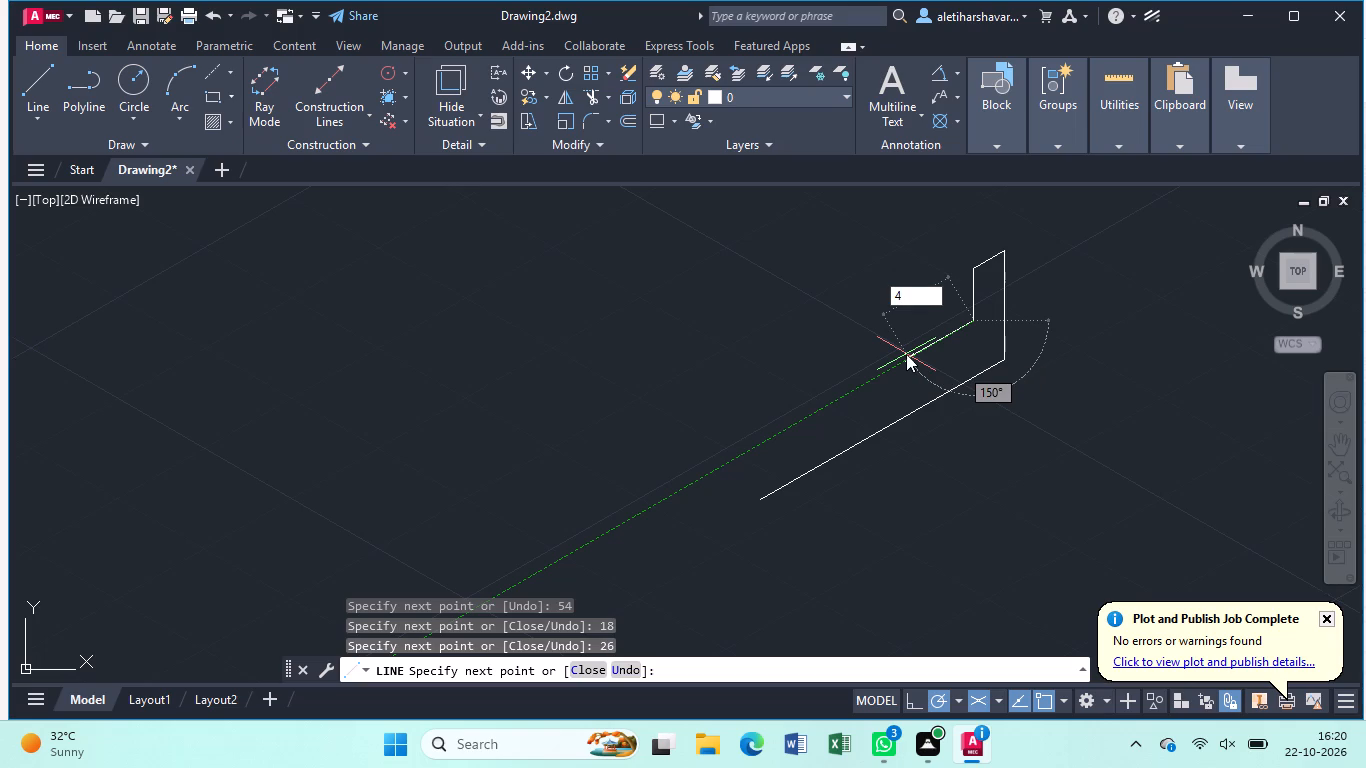
key(7)
key(Return)
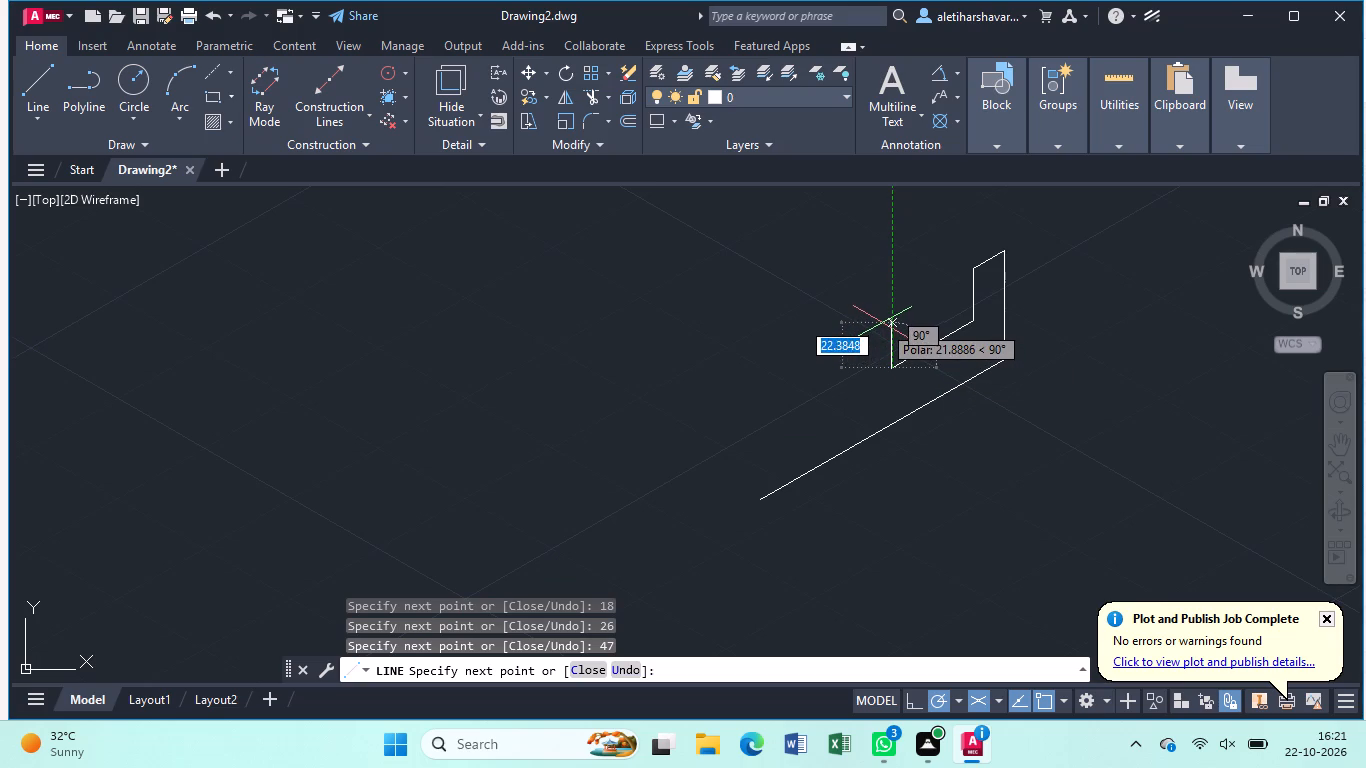
click(888, 235)
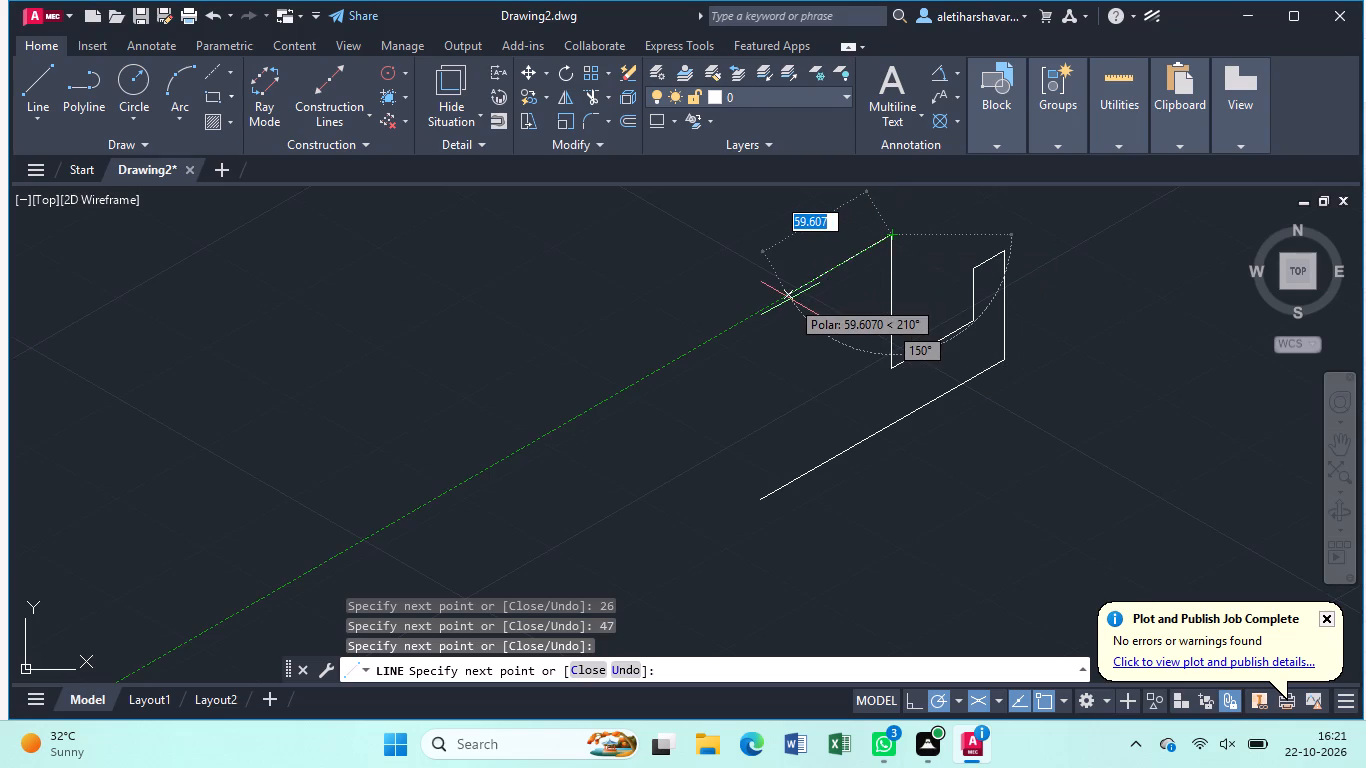
key(Escape)
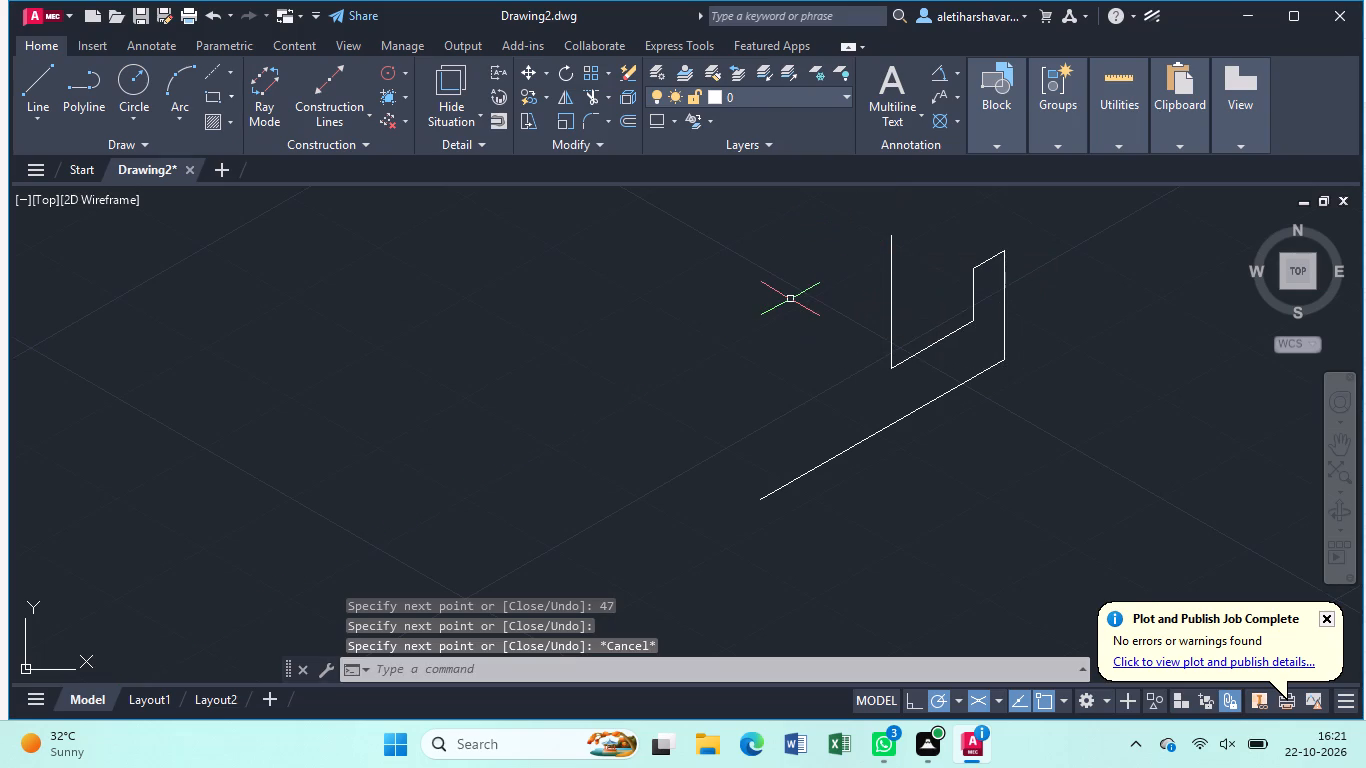
From the base line's lower end, draw a 28-unit line vertically up and a 25-unit line at 30°.
key(l)
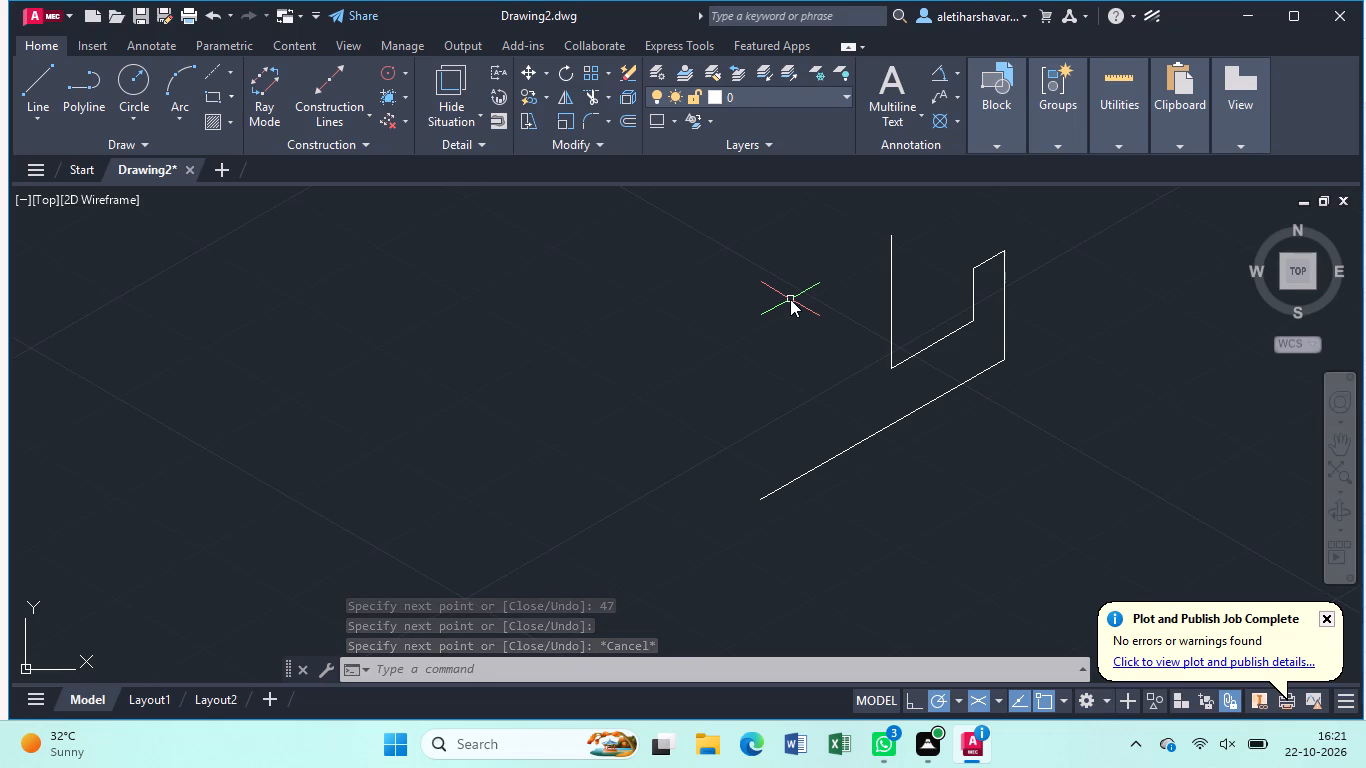
key(Return)
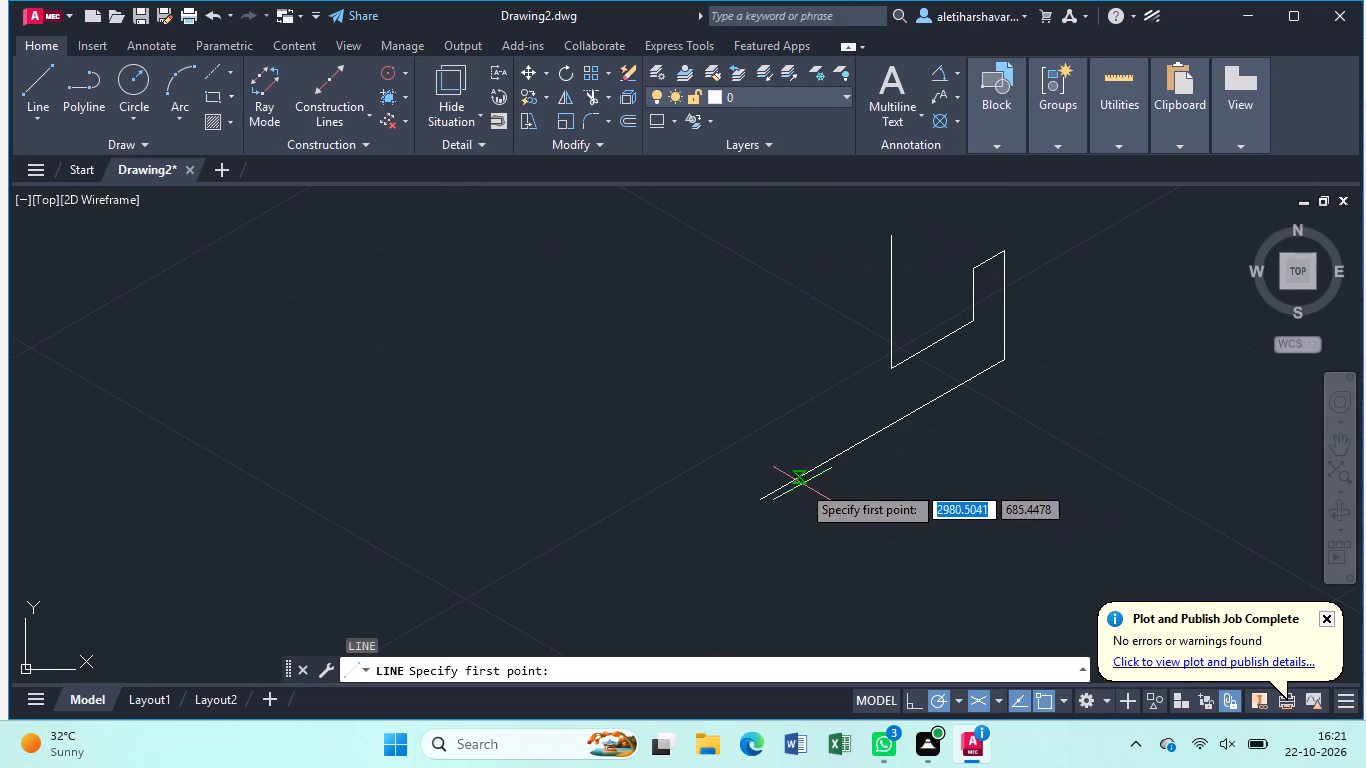
click(756, 495)
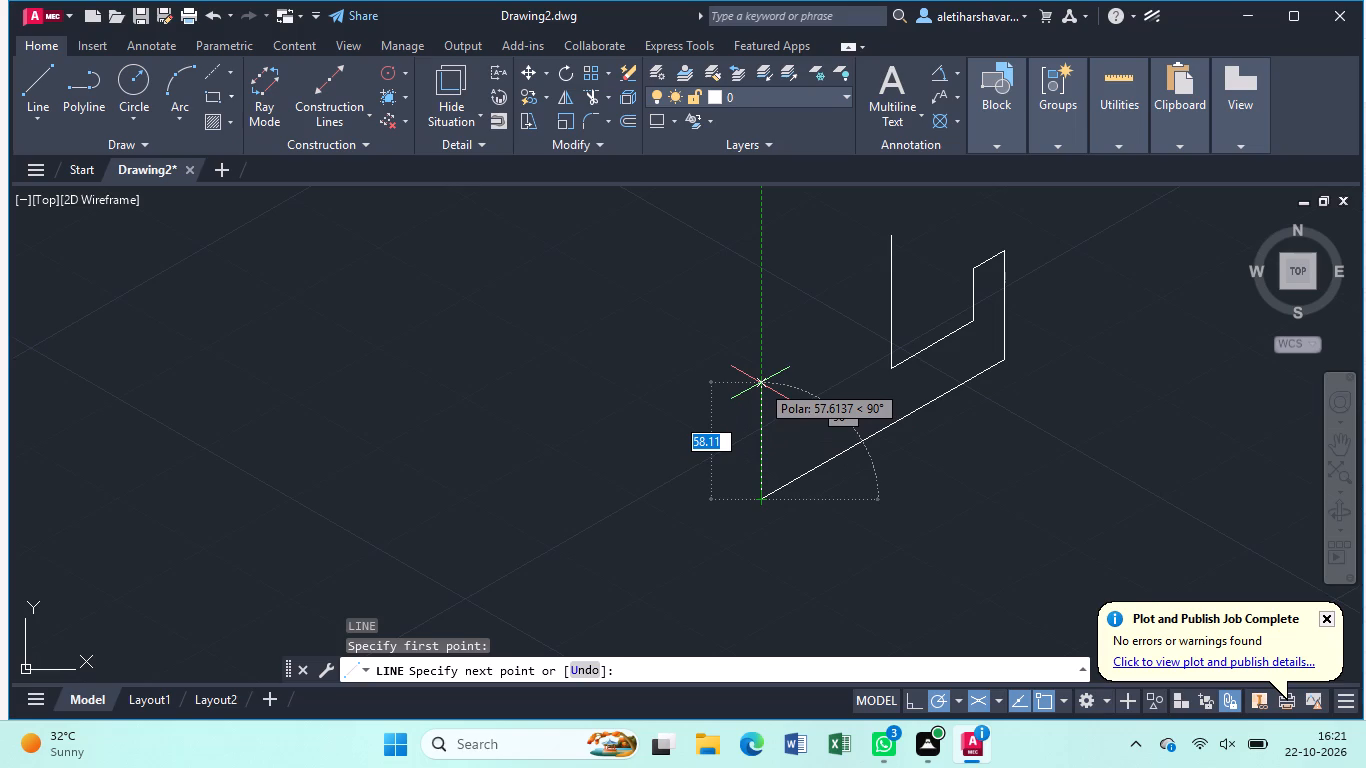
key(2)
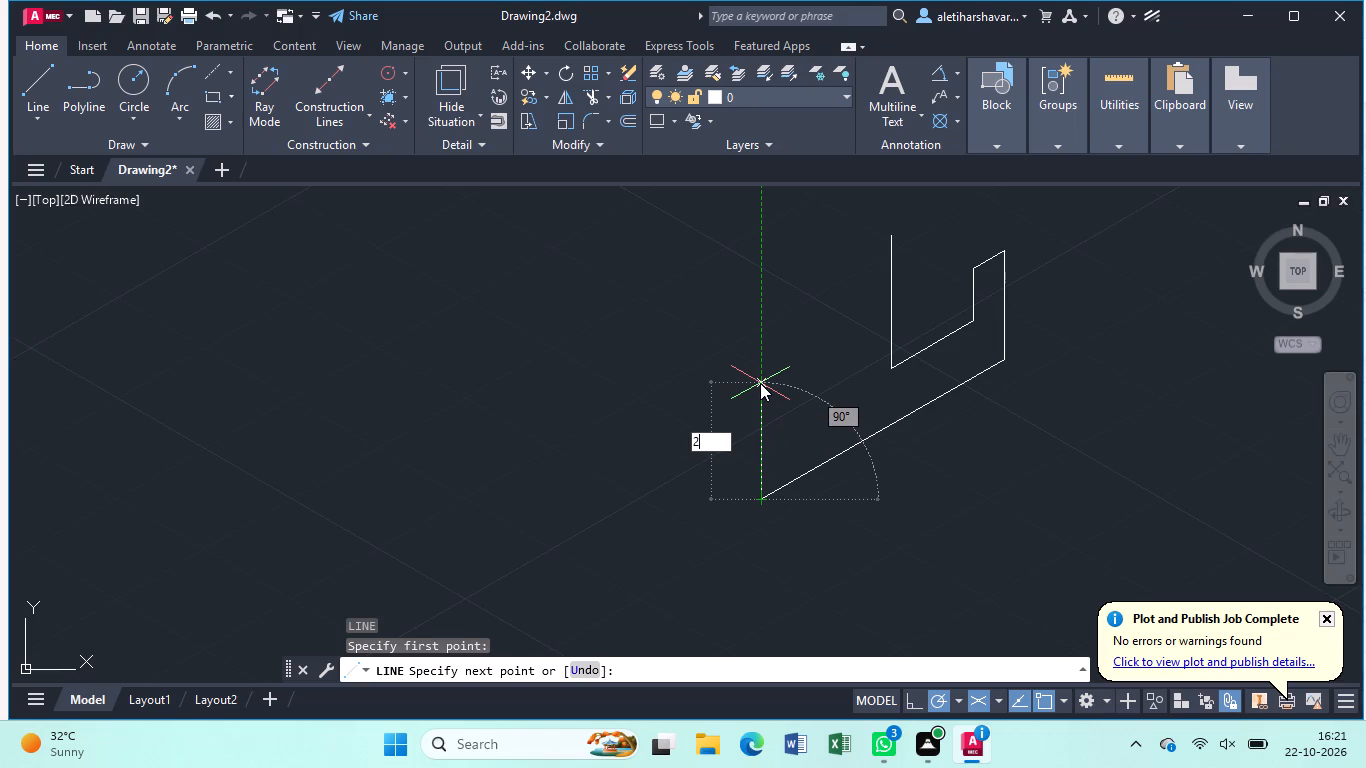
key(8)
key(Return)
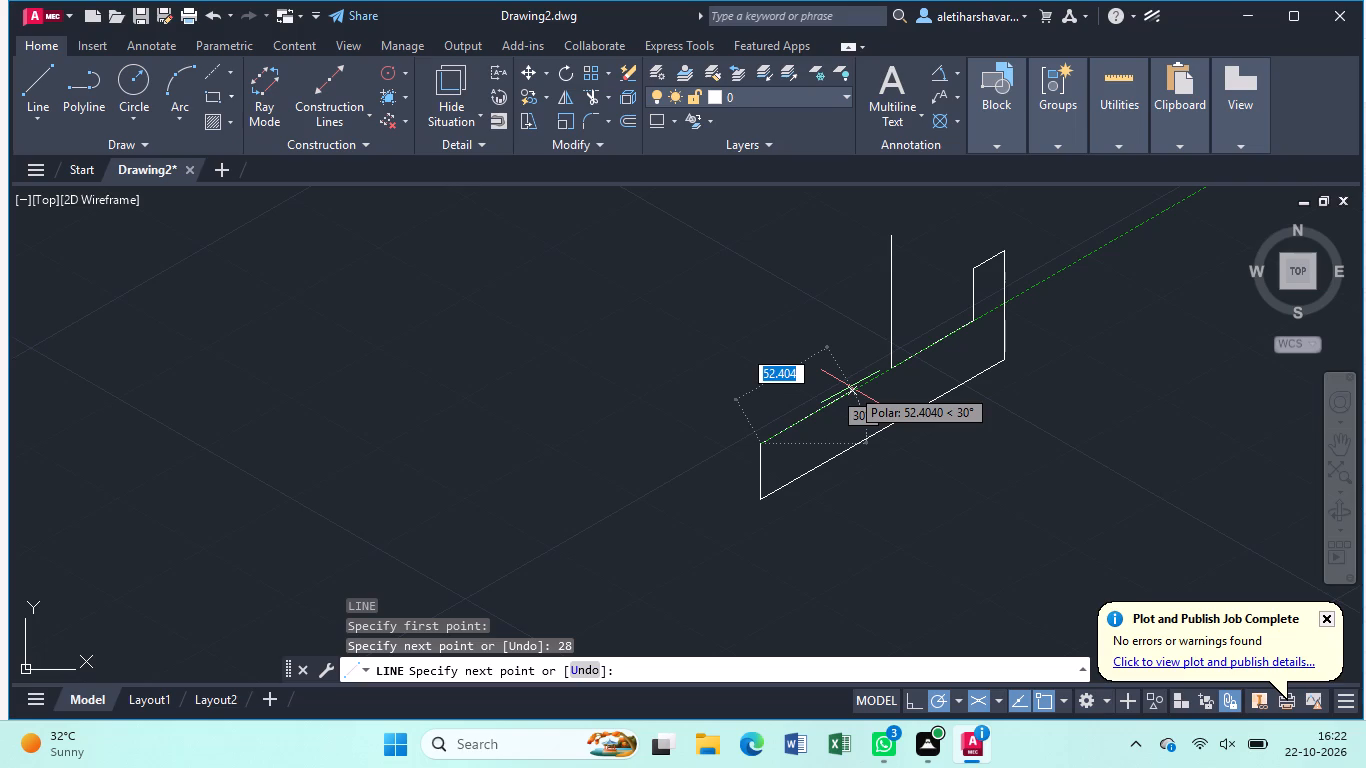
text(25)
key(Return)
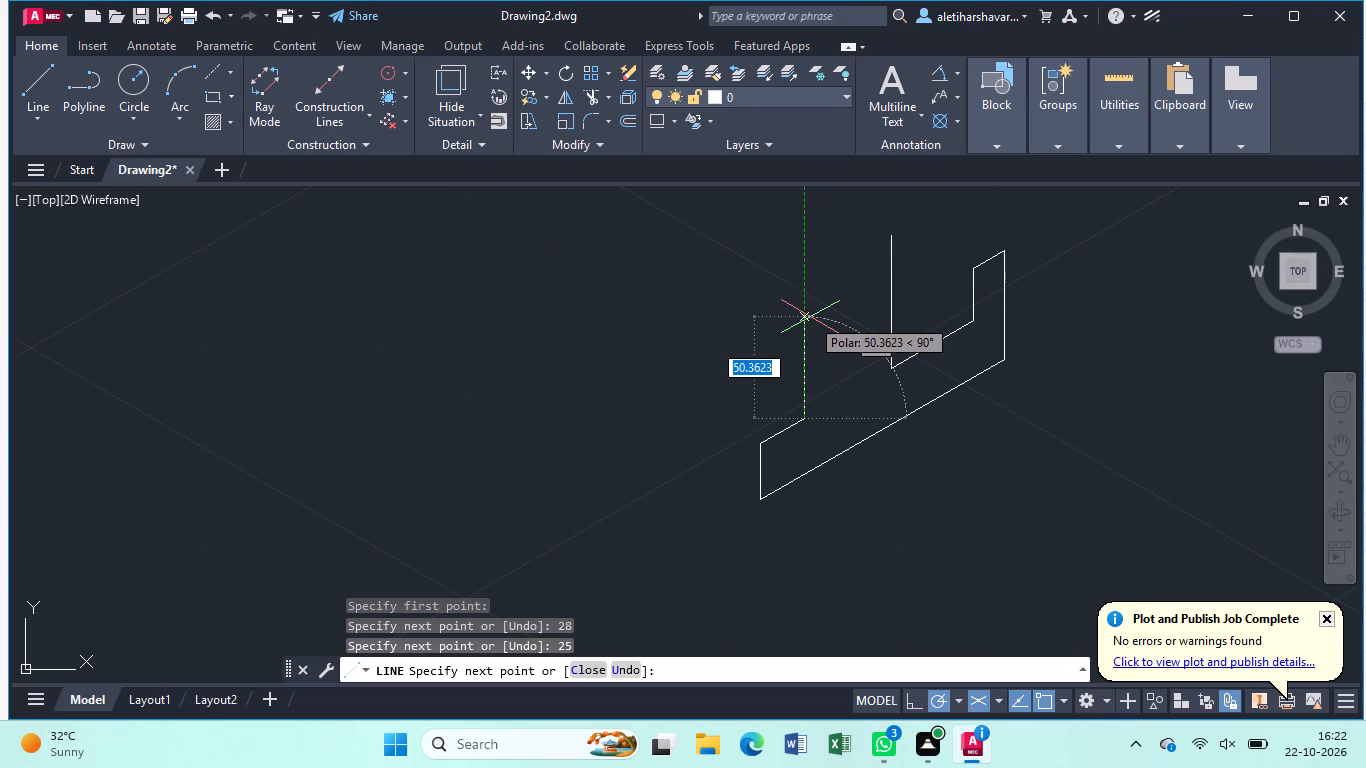
Continue the profile with a 65-unit line vertically up and a line about 67 units long at 30°, crossing the other upright.
text(65)
key(Return)
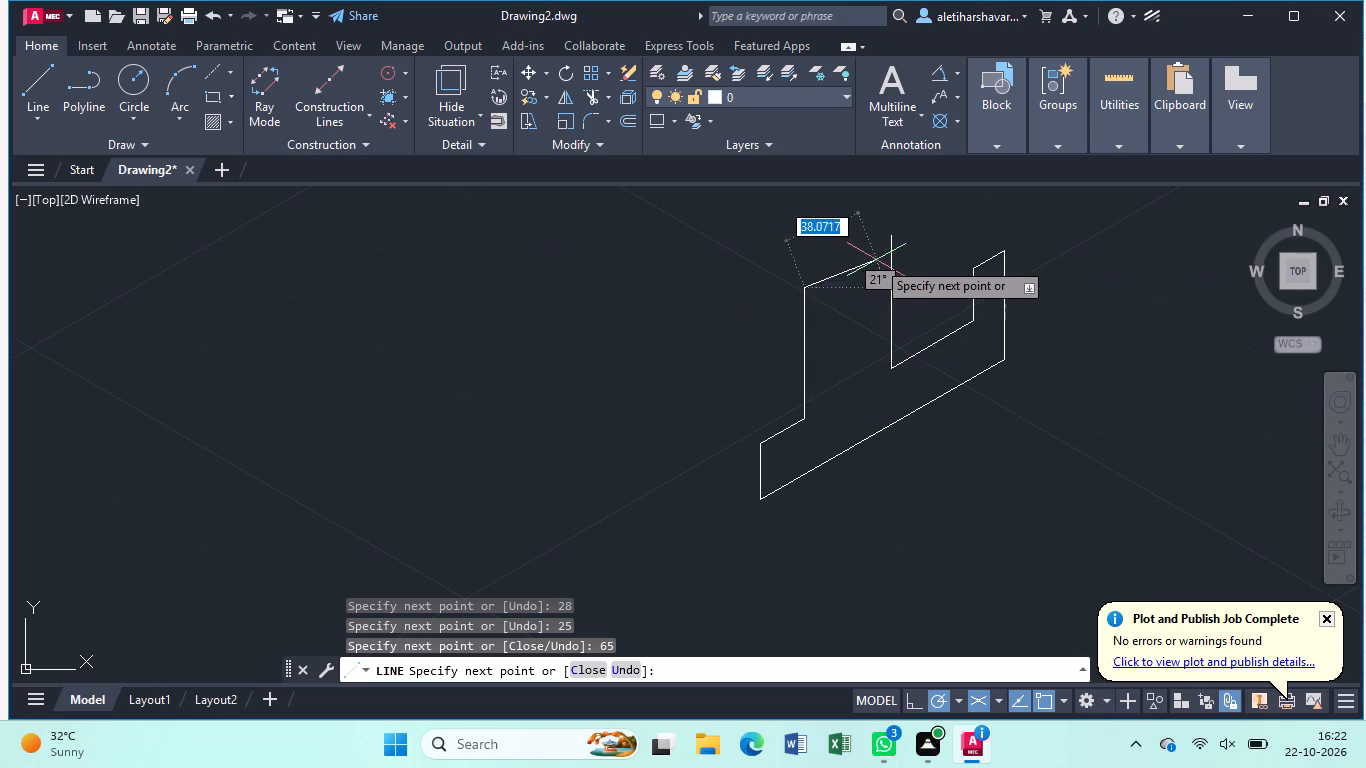
click(925, 224)
key(Escape)
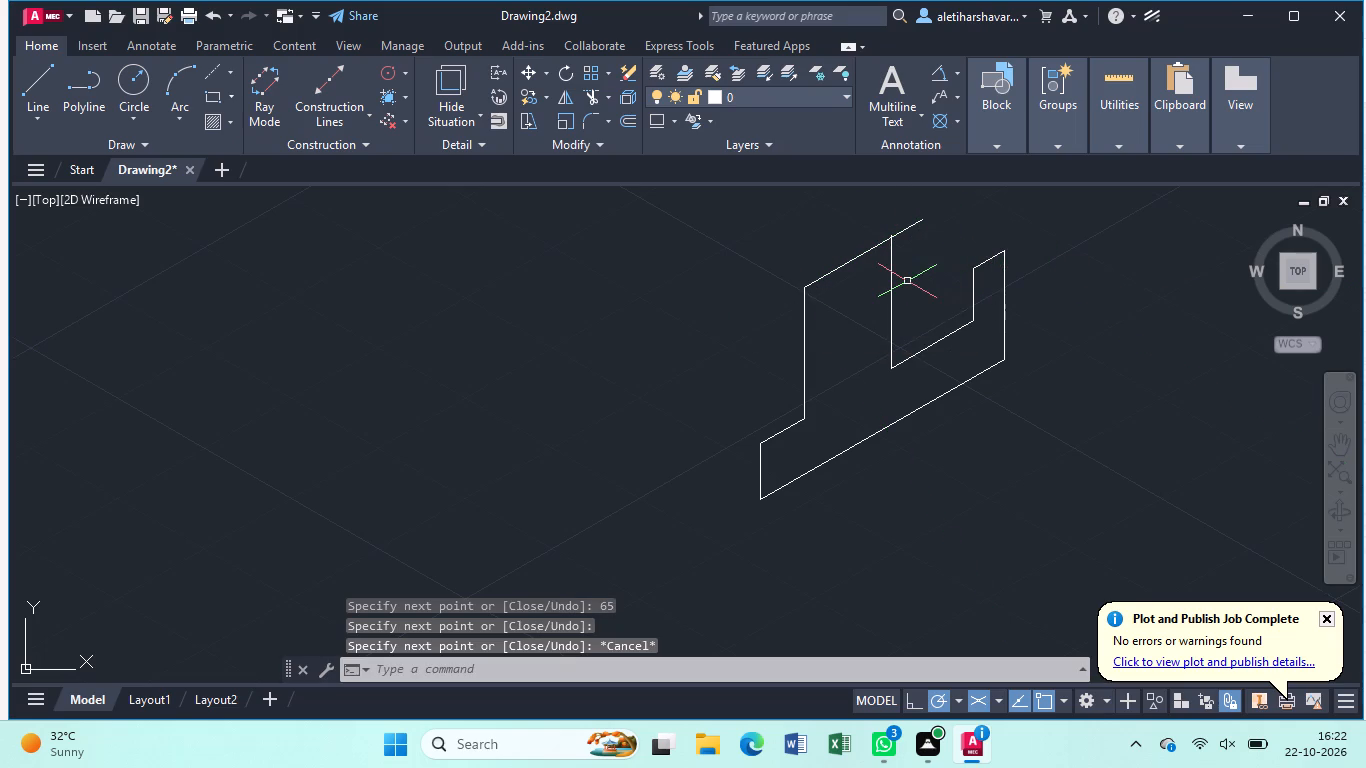
Trim the overhanging ends of the 30° top line and the vertical line where they cross at the upper corner.
text(tr)
key(Return)
scroll(901, 281, up, 1)
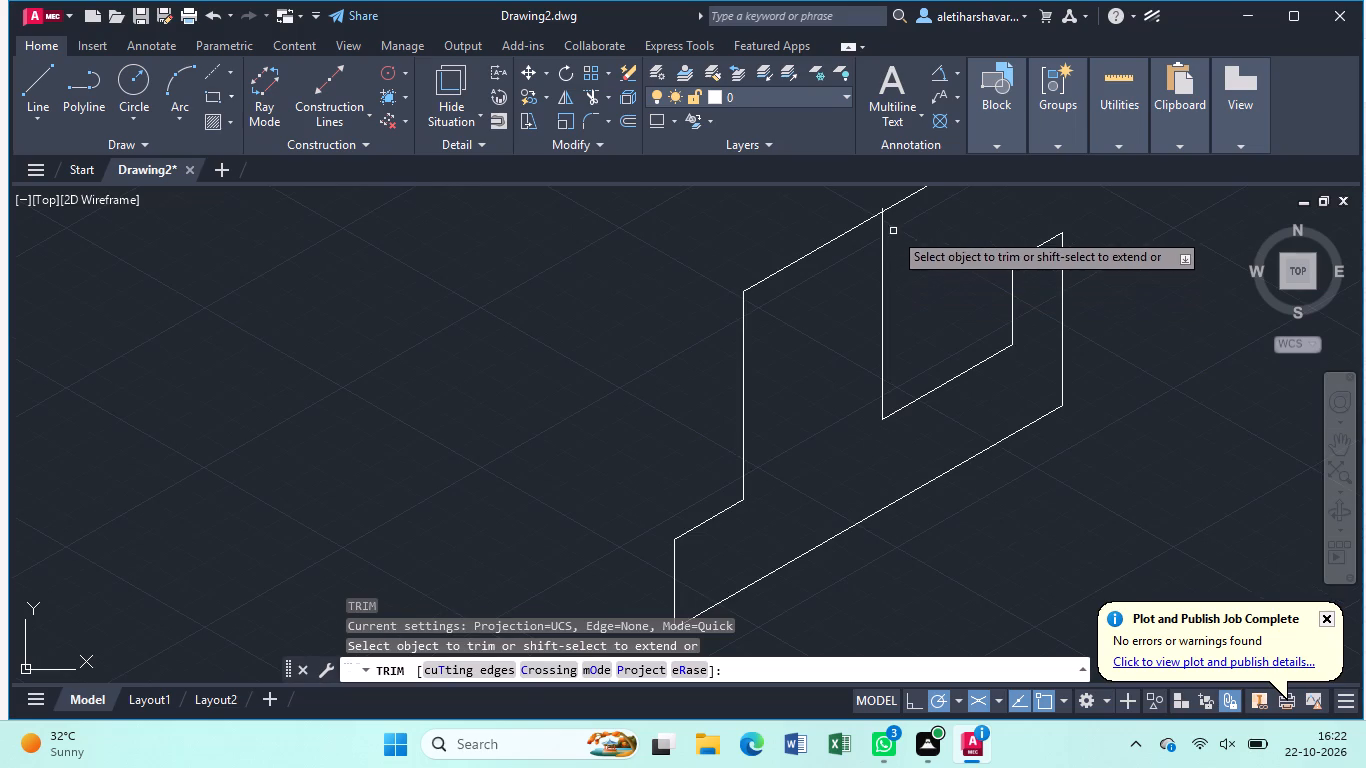
click(896, 203)
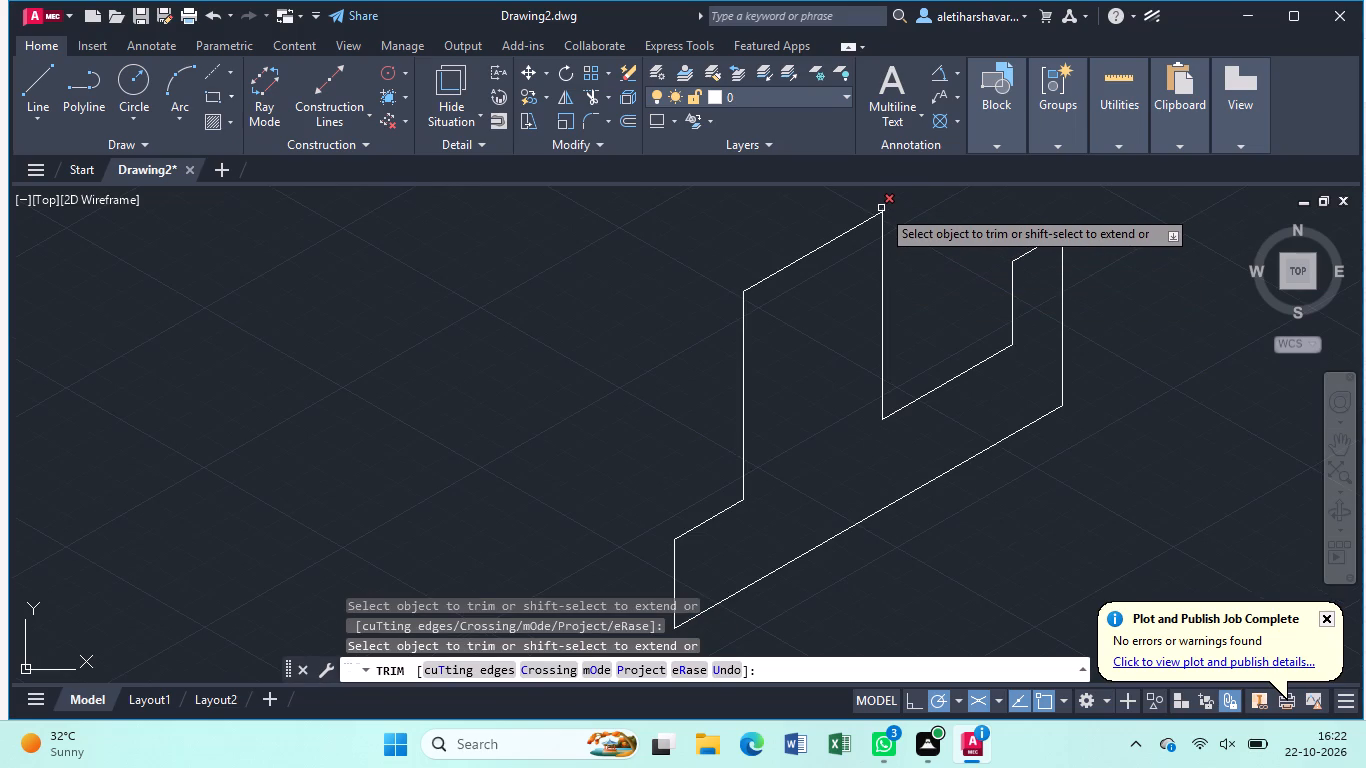
click(881, 208)
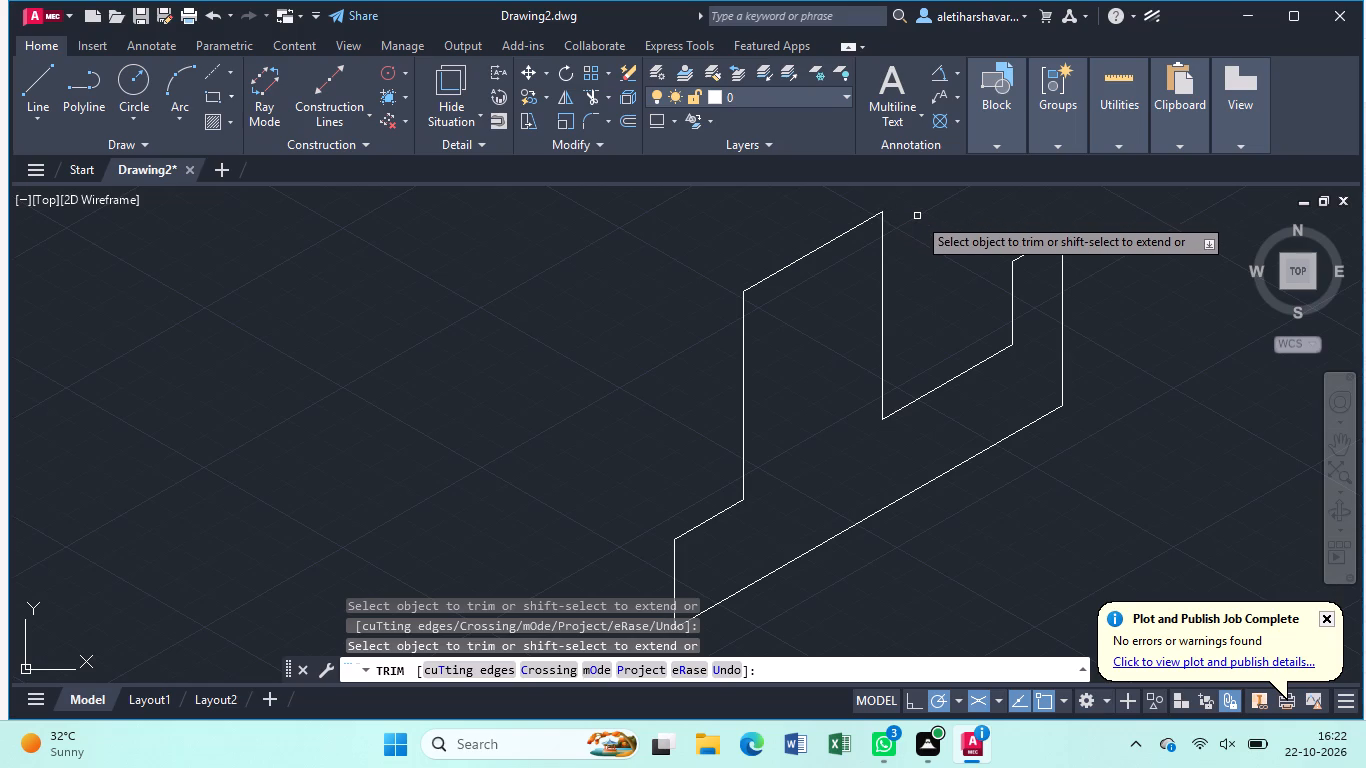
key(Escape)
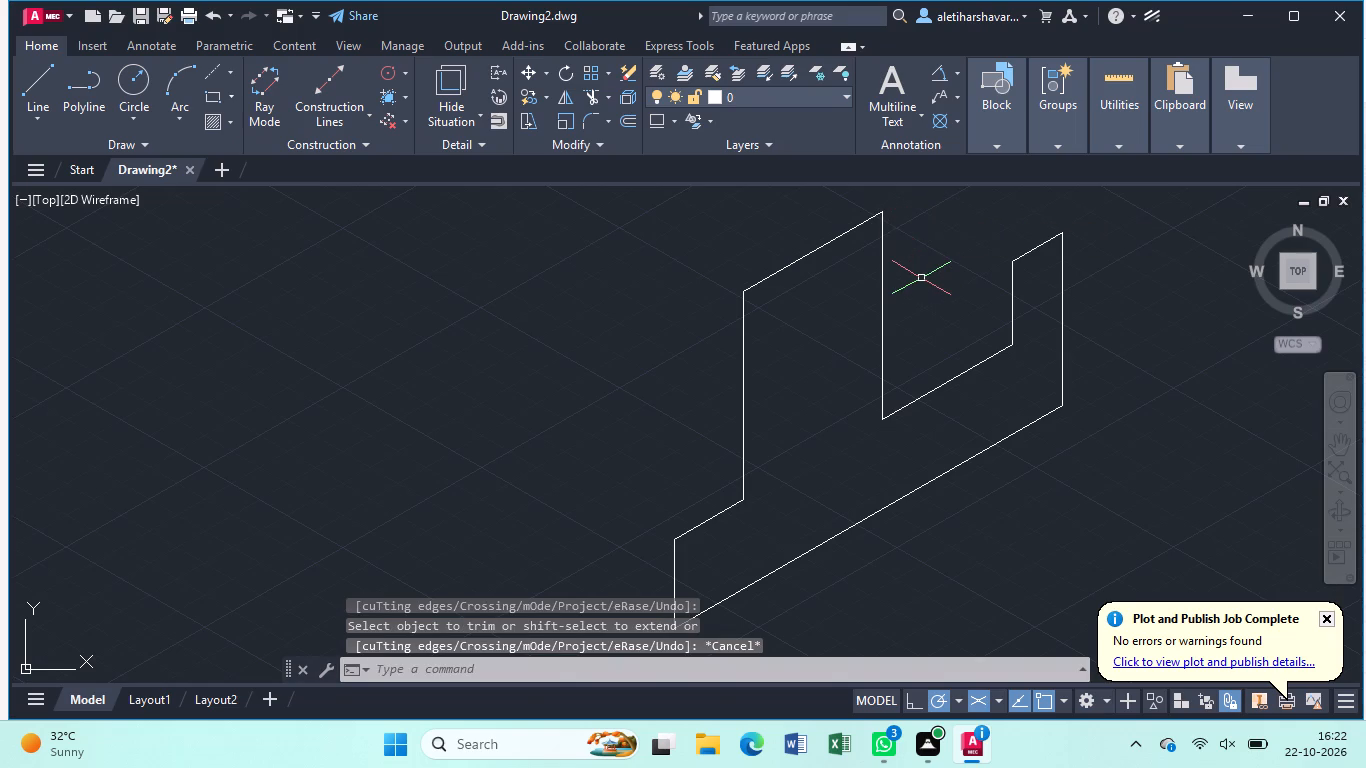
Draw an isocircle of radius 25 in the right isoplane, centred on the midpoint of the upright's sloping top edge.
key(e)
text(ll)
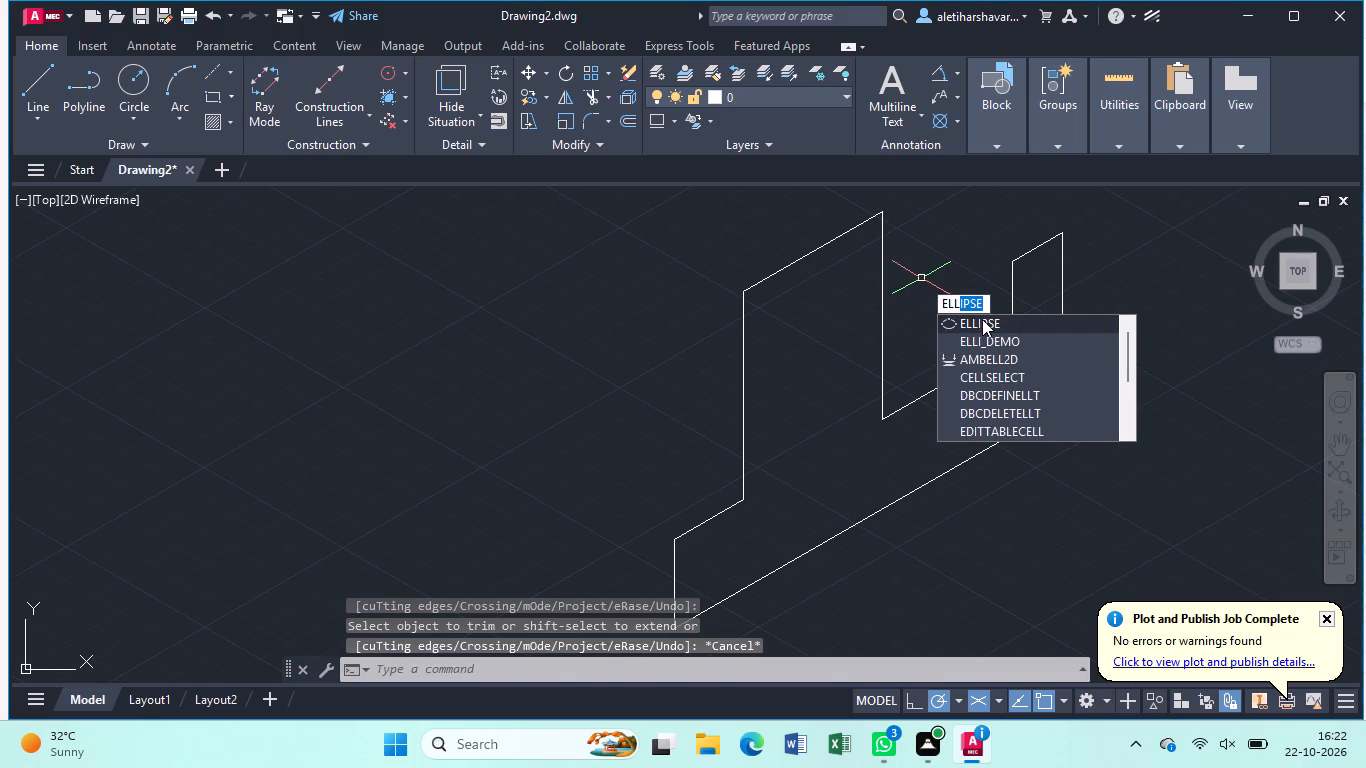
click(982, 319)
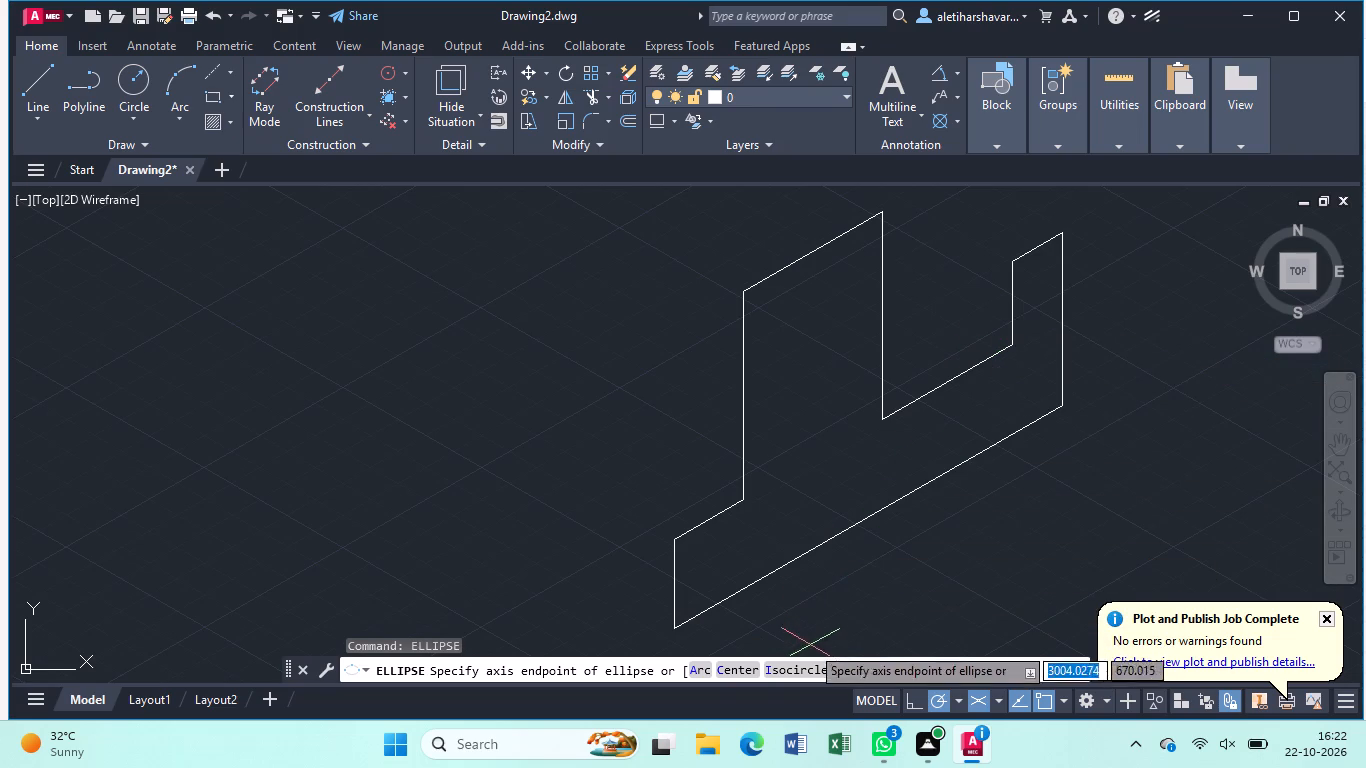
click(807, 668)
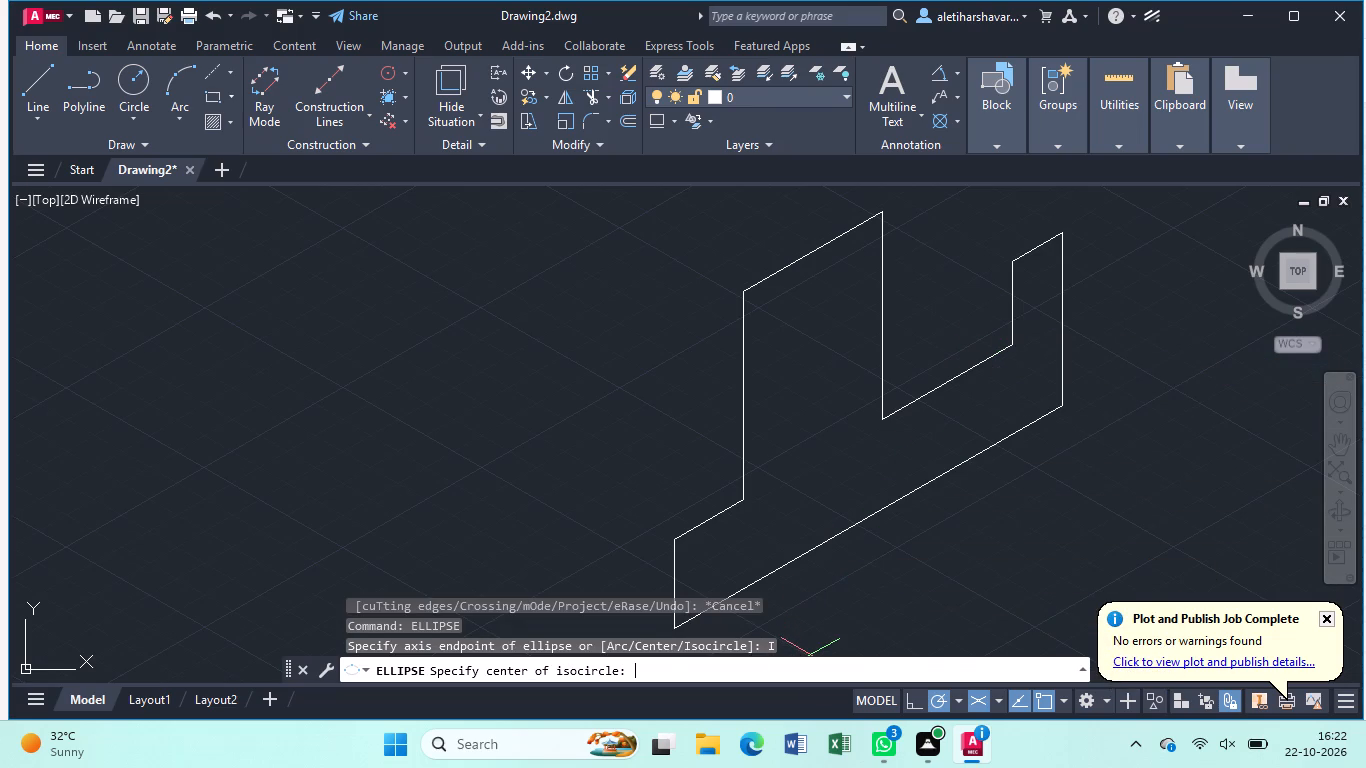
click(812, 253)
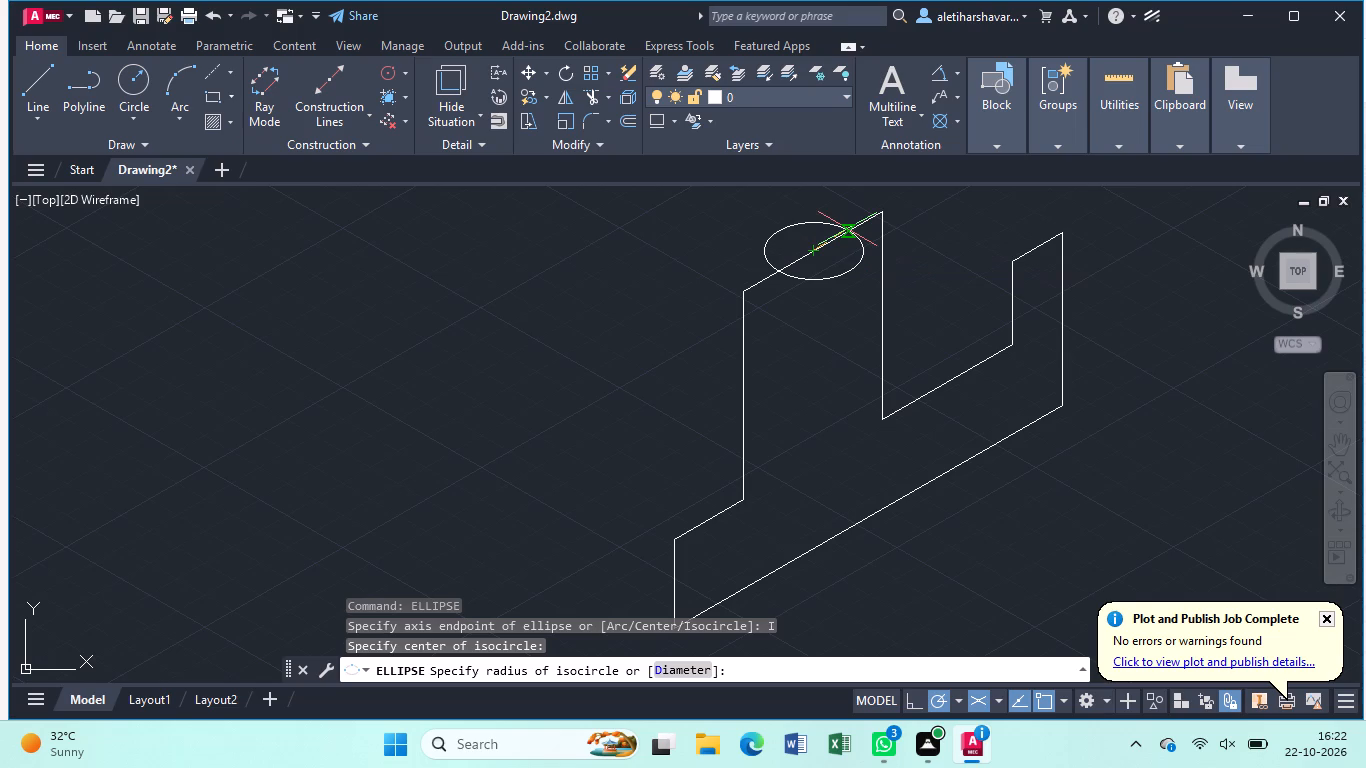
key(F5)
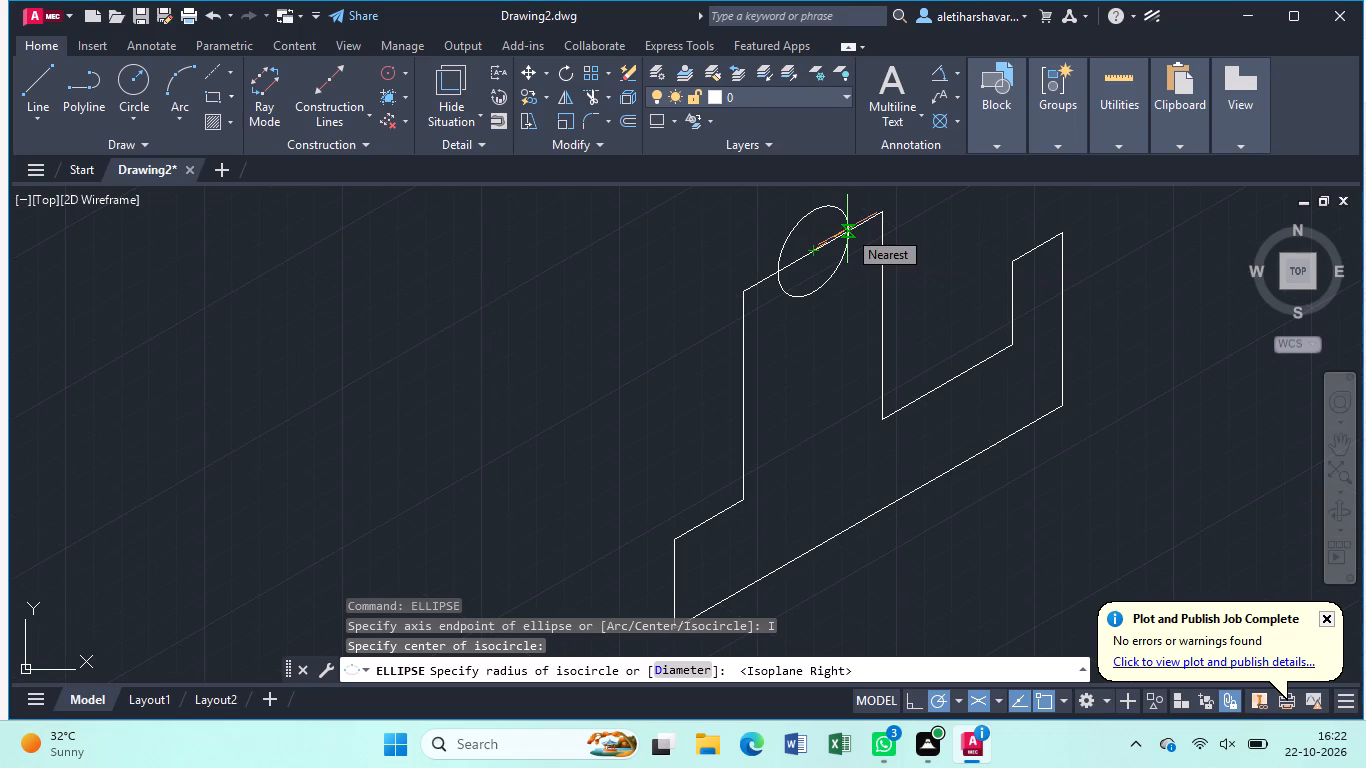
key(2)
key(5)
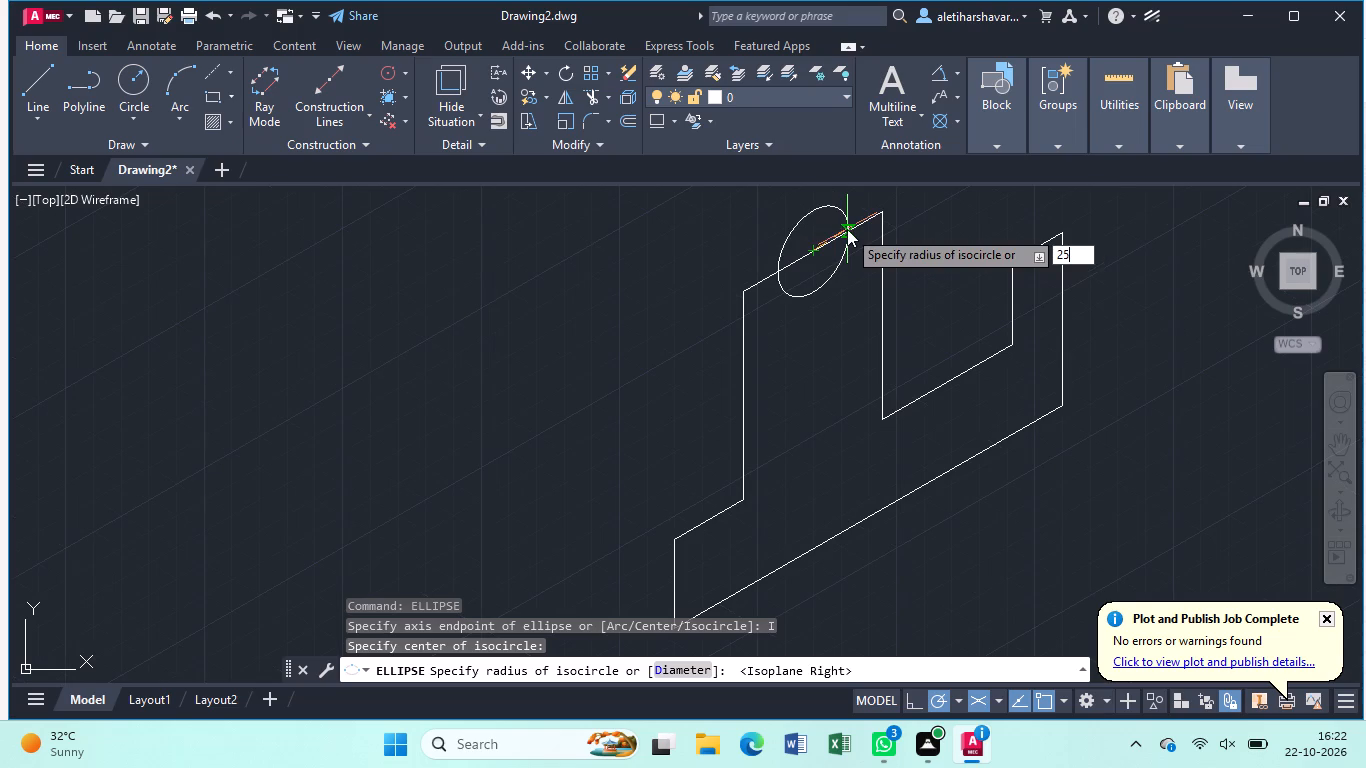
key(Return)
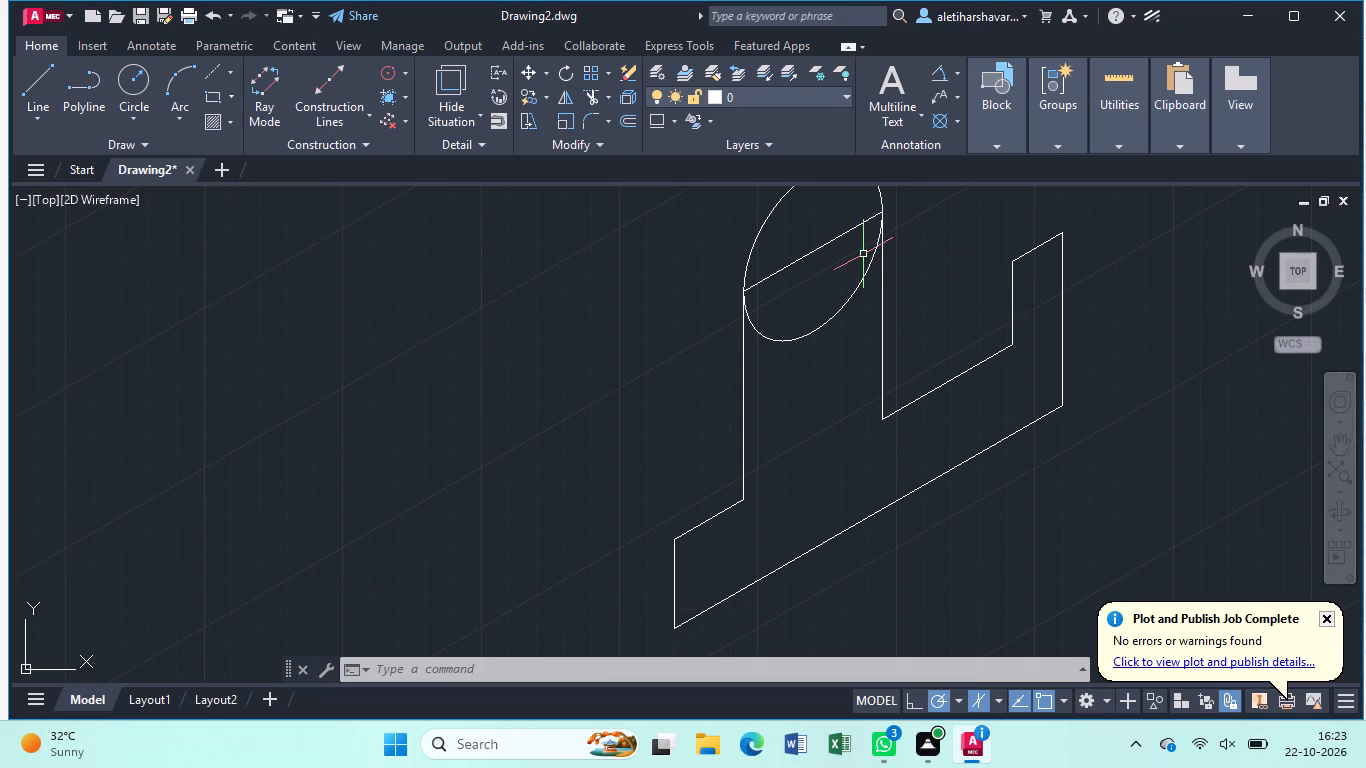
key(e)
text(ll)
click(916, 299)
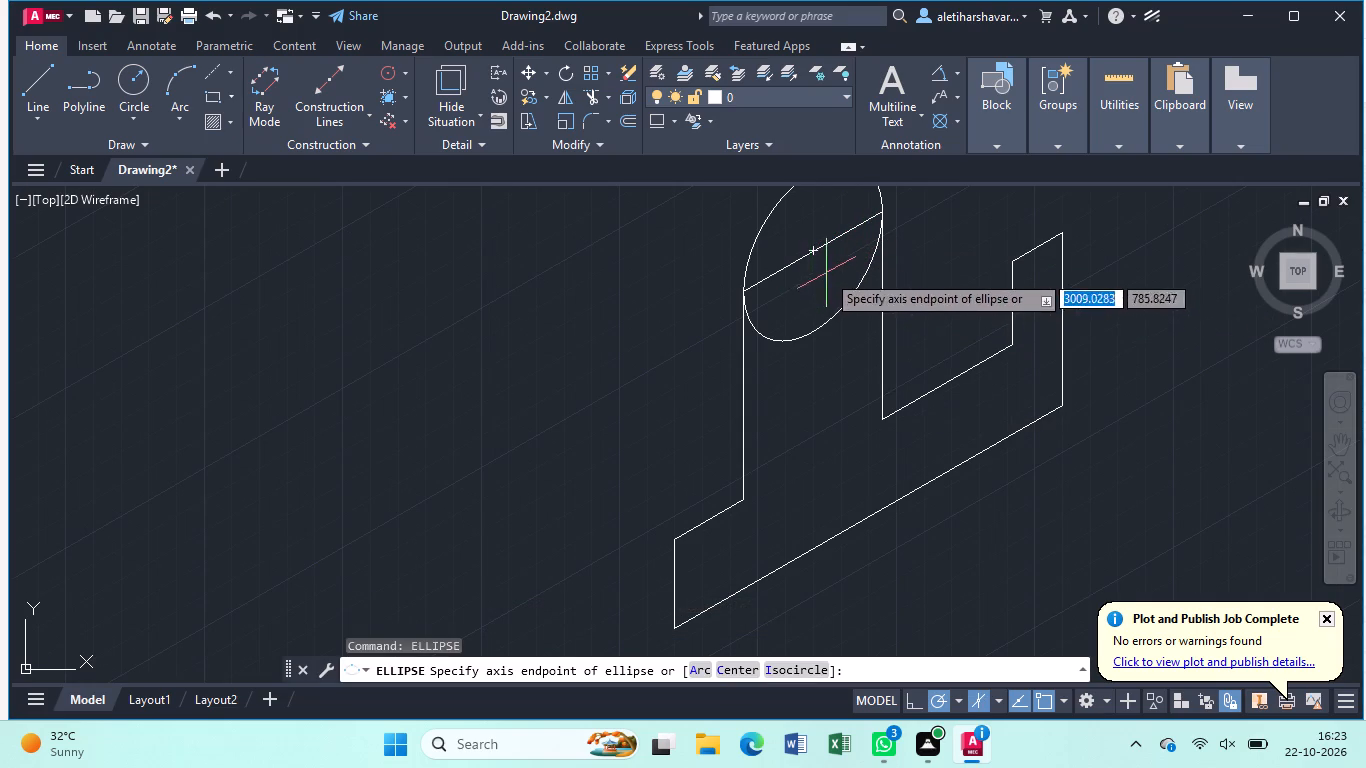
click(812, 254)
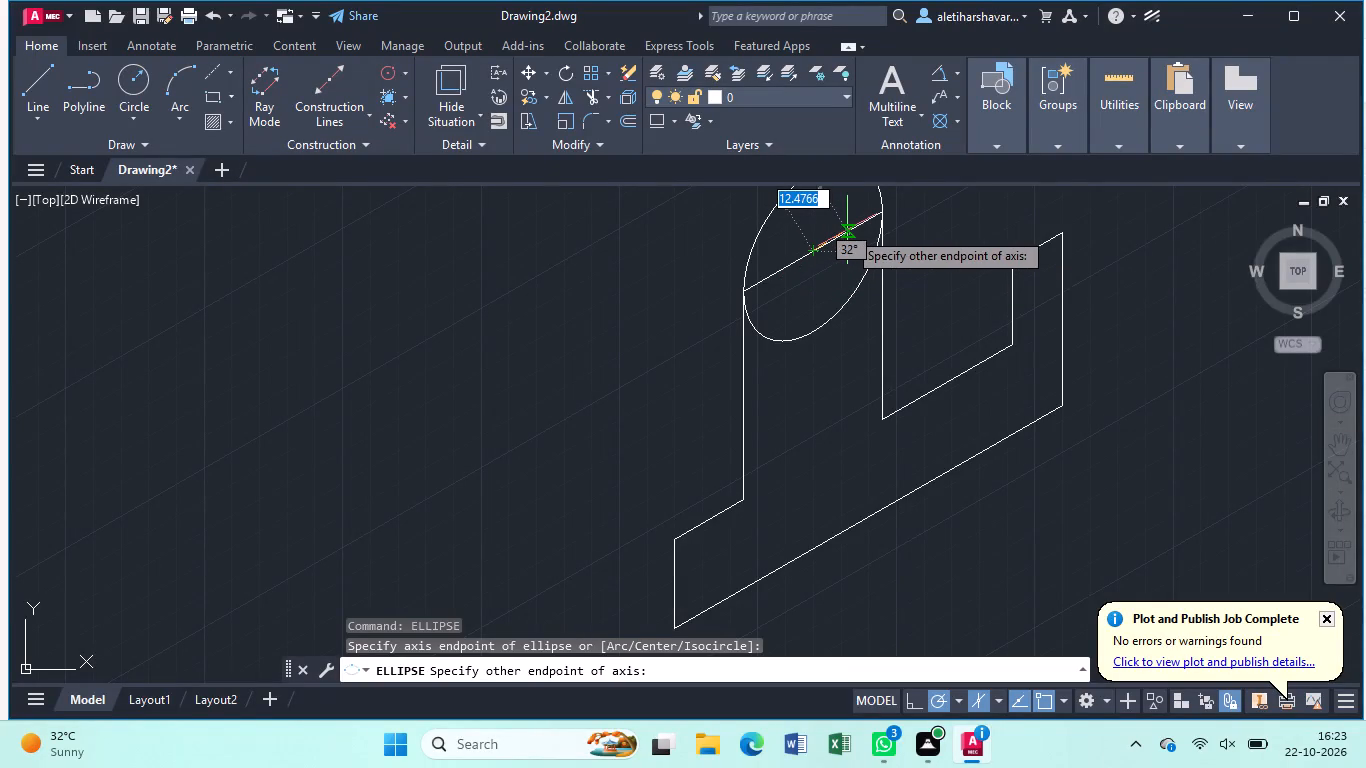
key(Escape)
Draw a concentric isocircle of radius 14 at the midpoint of the upright's top edge.
text(ell)
click(924, 274)
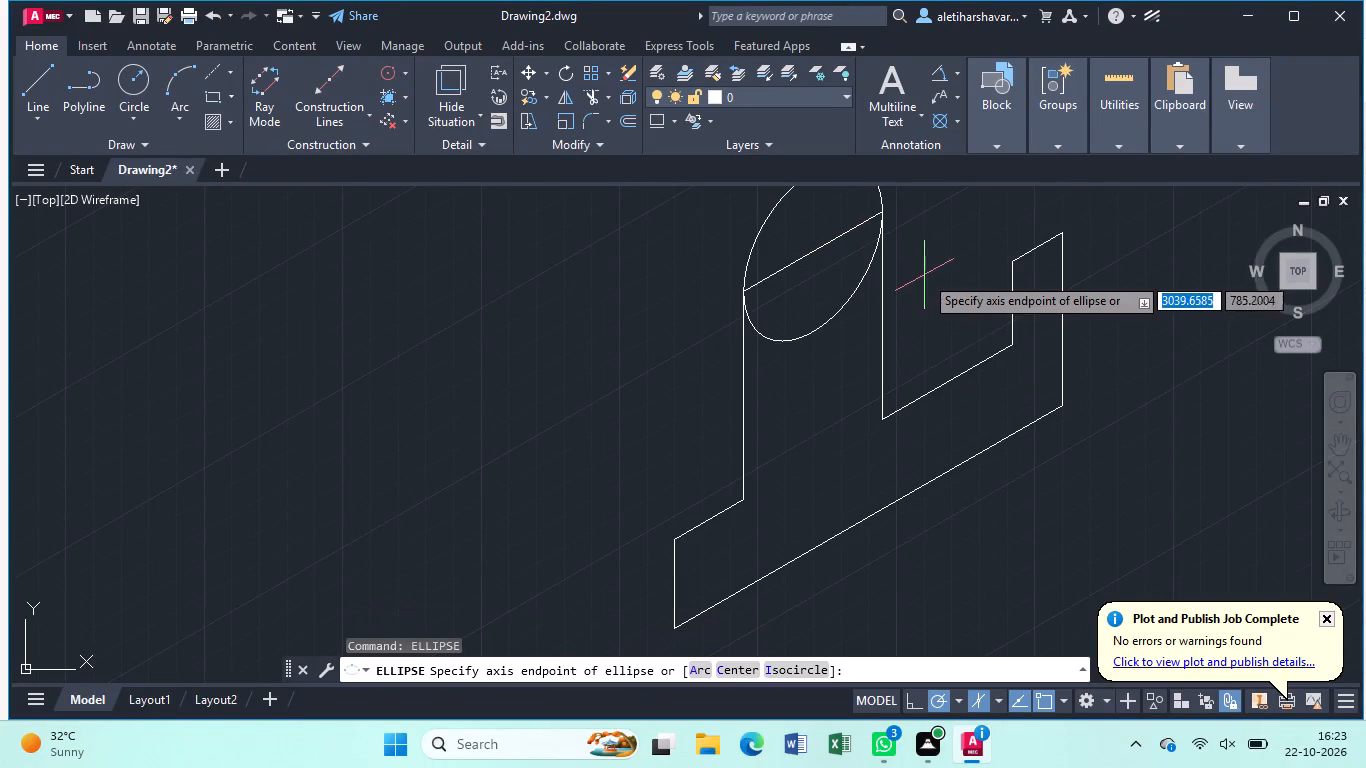
click(799, 663)
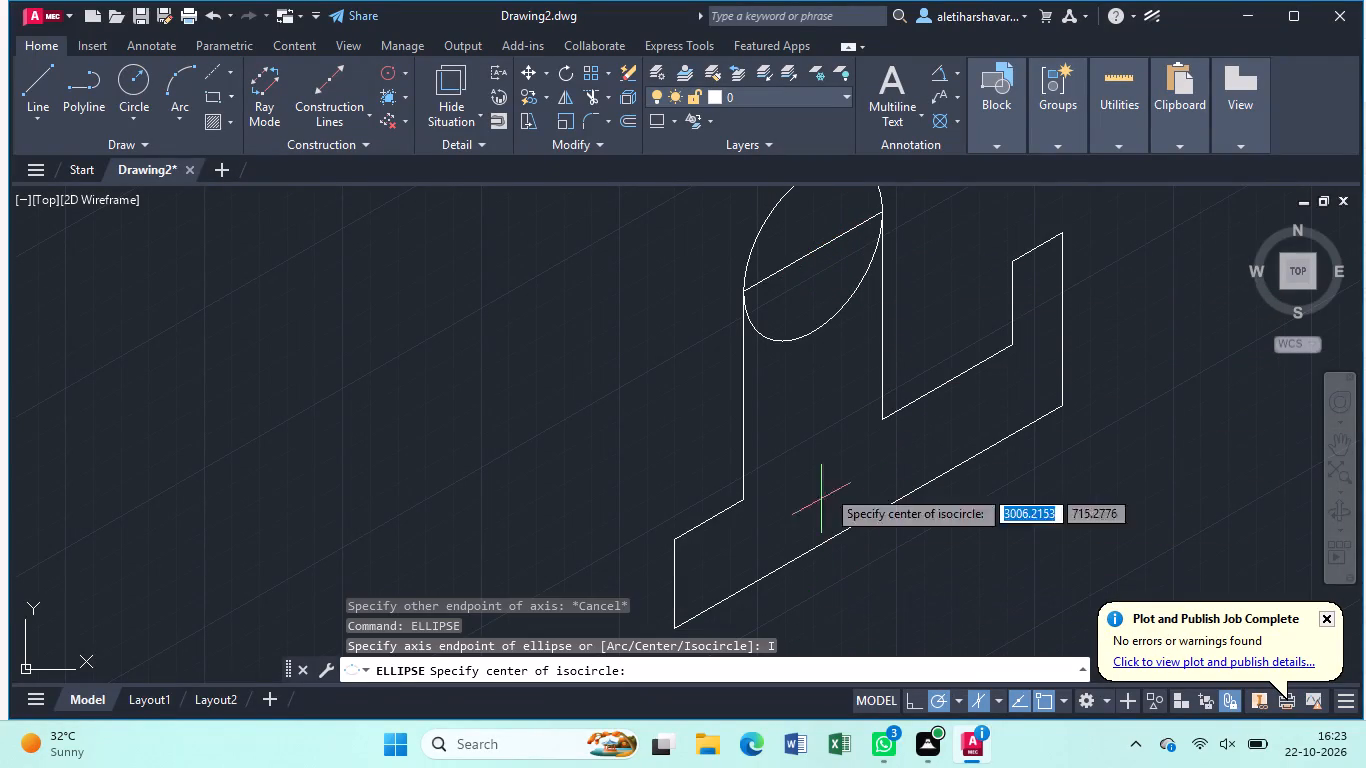
click(817, 253)
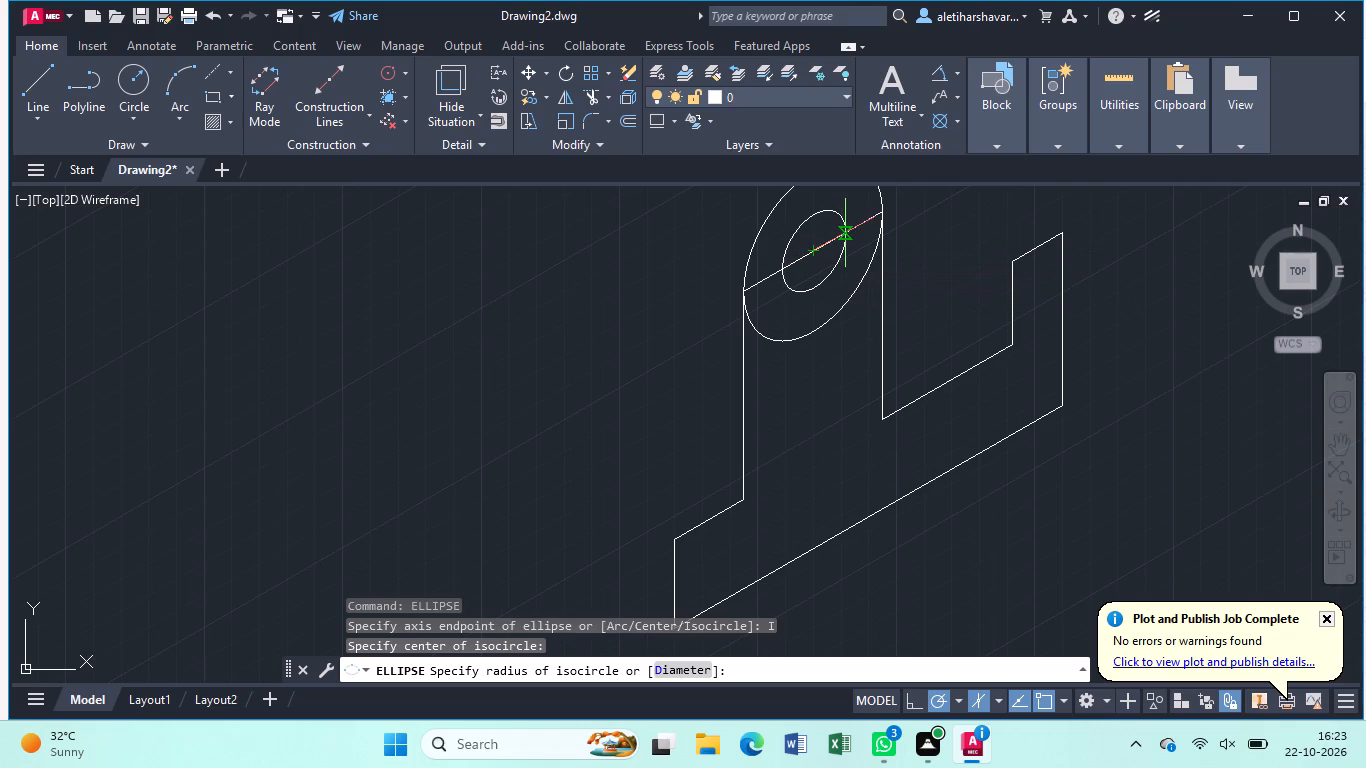
text(14)
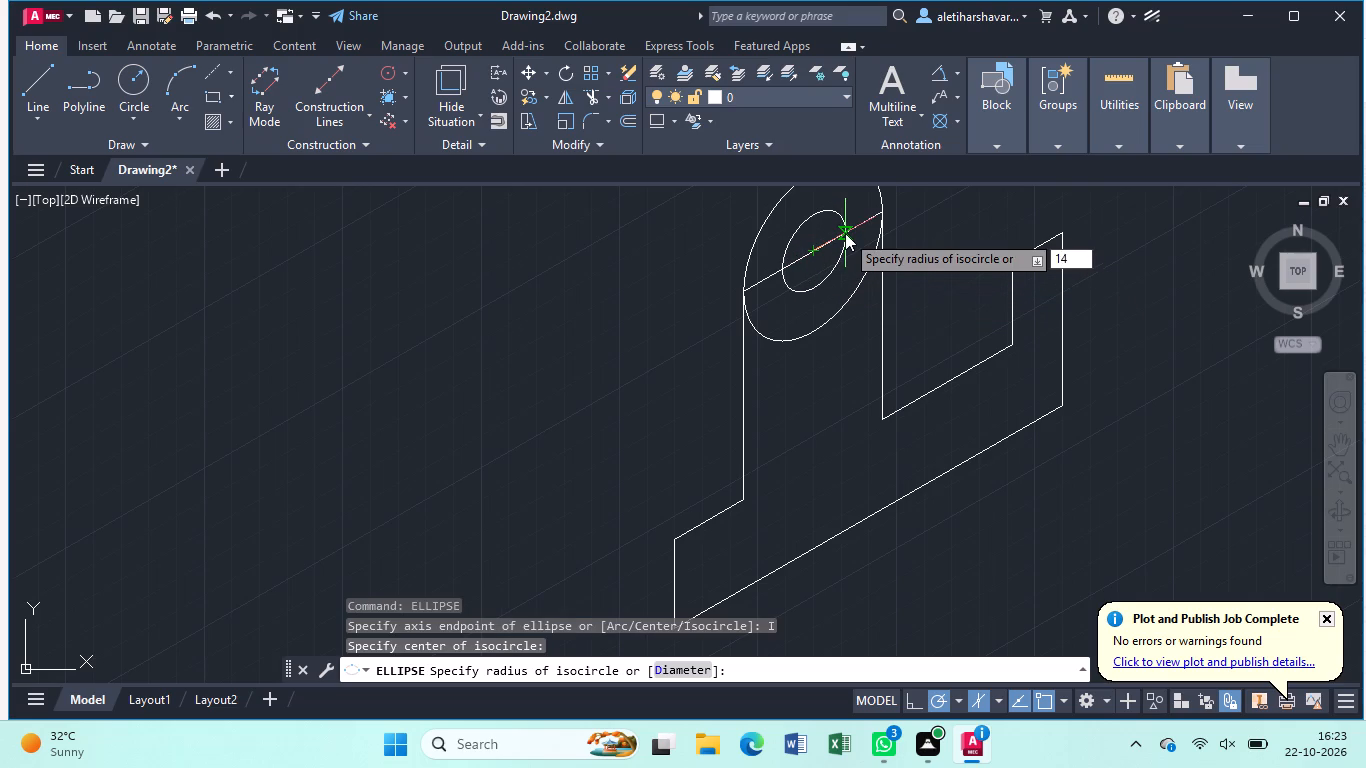
key(Return)
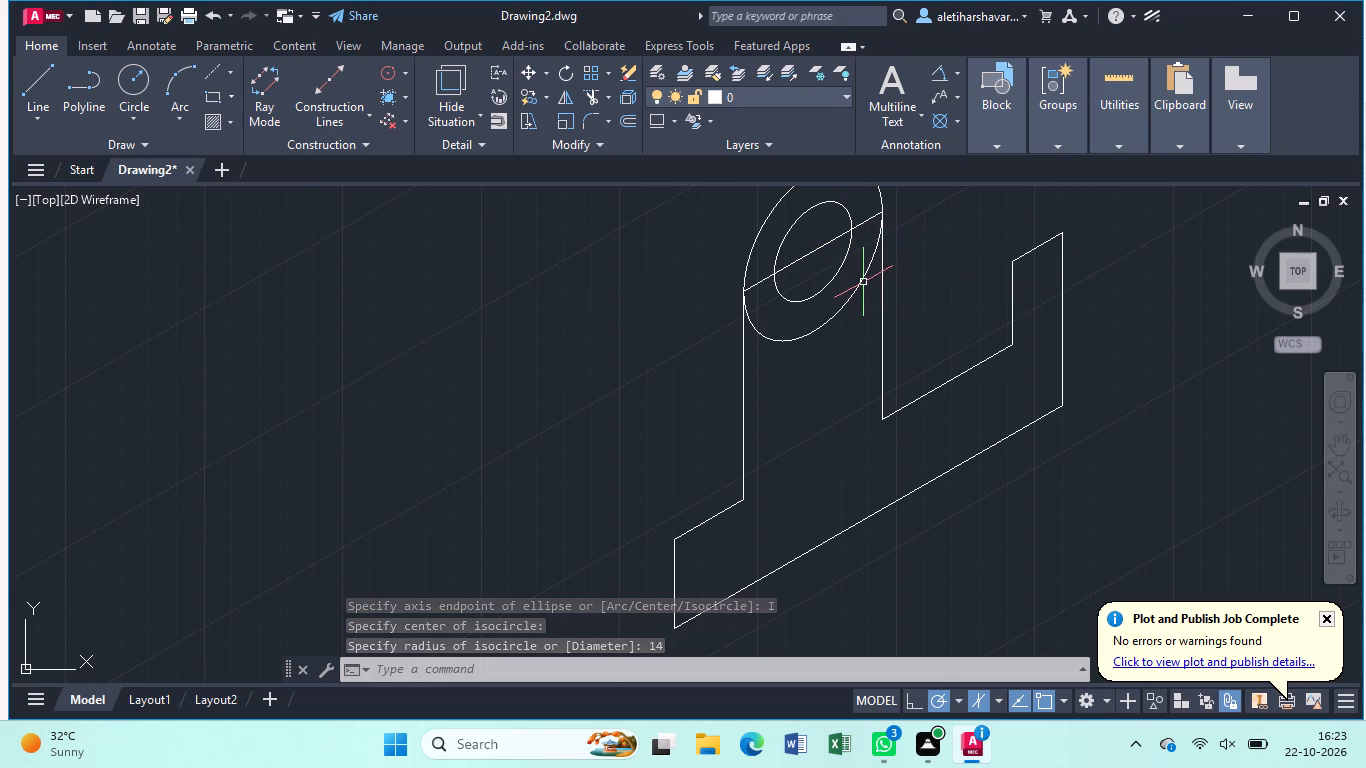
Trim away the lower half of the outer isocircle below the upright's top edge.
text(tr)
key(Return)
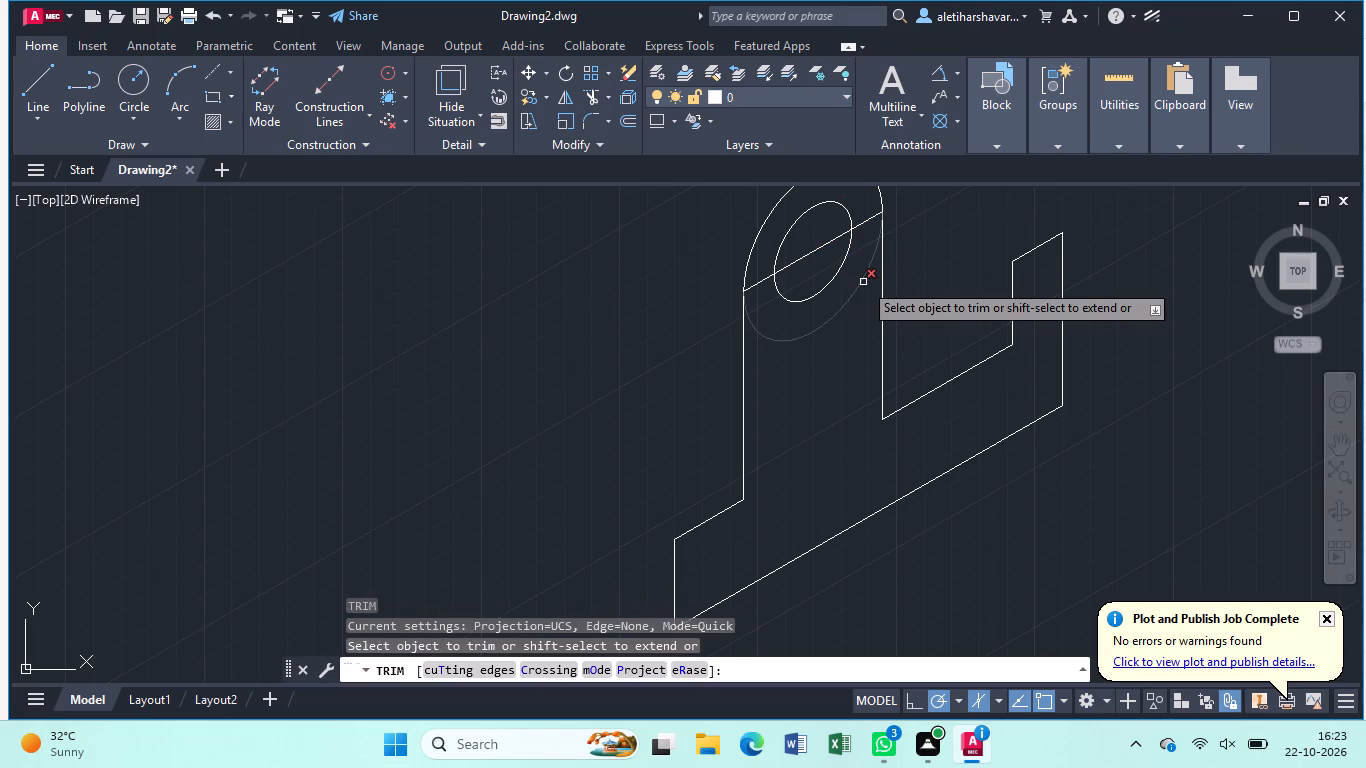
click(863, 283)
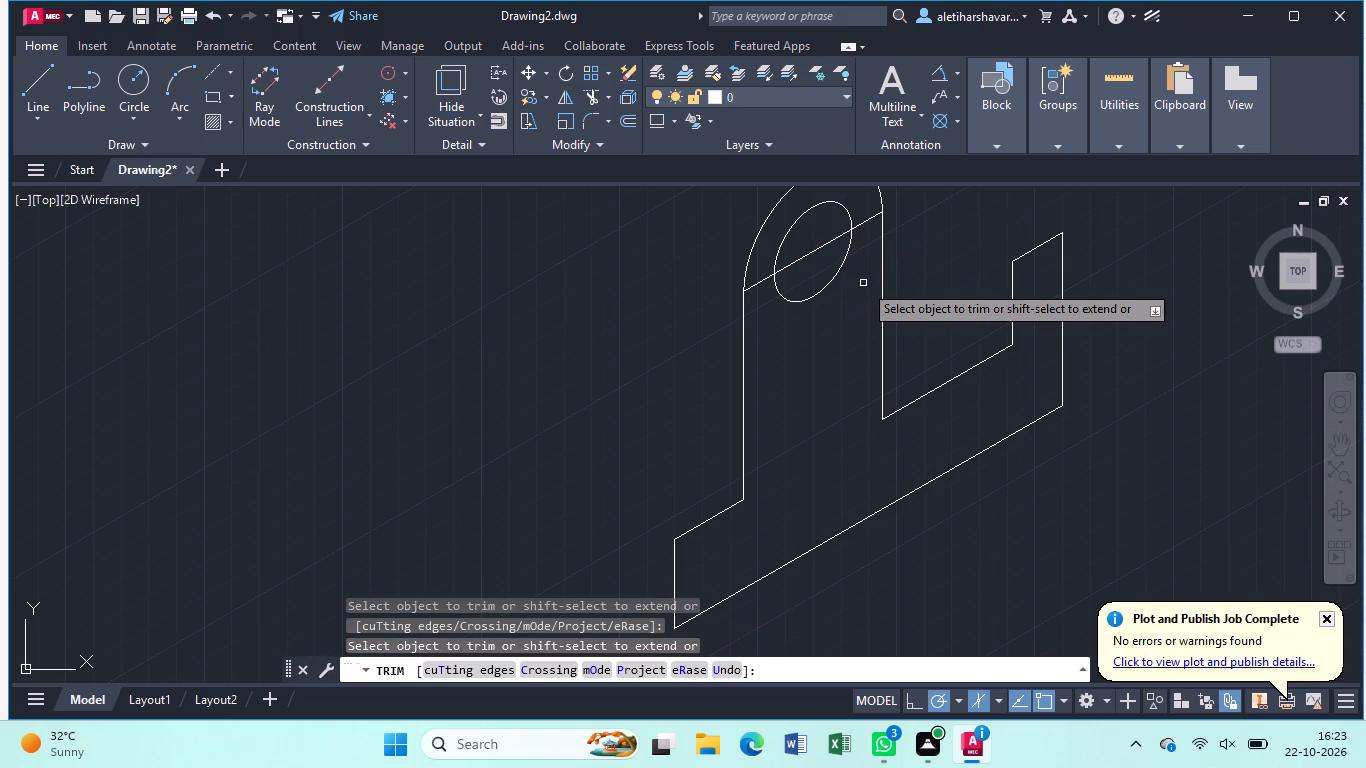
key(Escape)
From the low step's inner corner, draw lines of 12 units at 150° and 25 units at 210°, ending at the step's outer corner.
scroll(863, 284, down, 1)
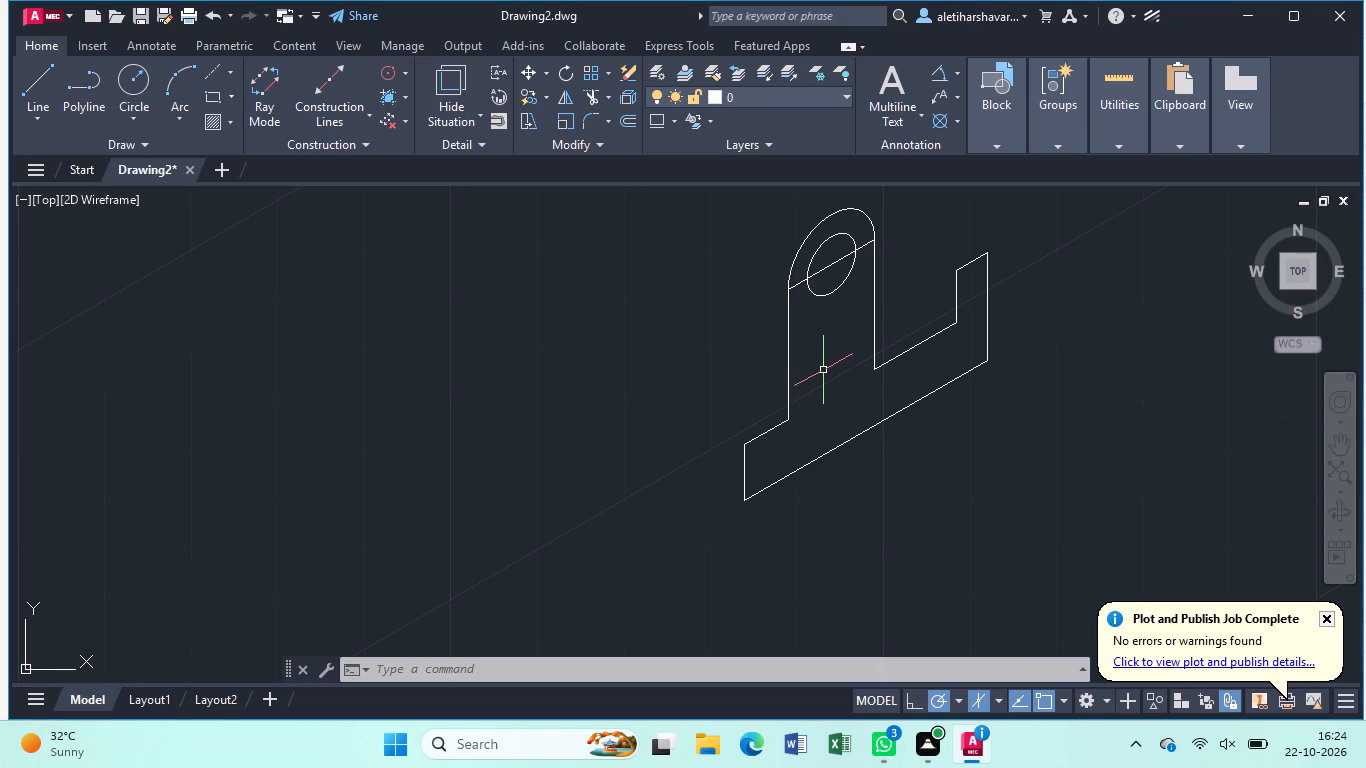
key(l)
key(Return)
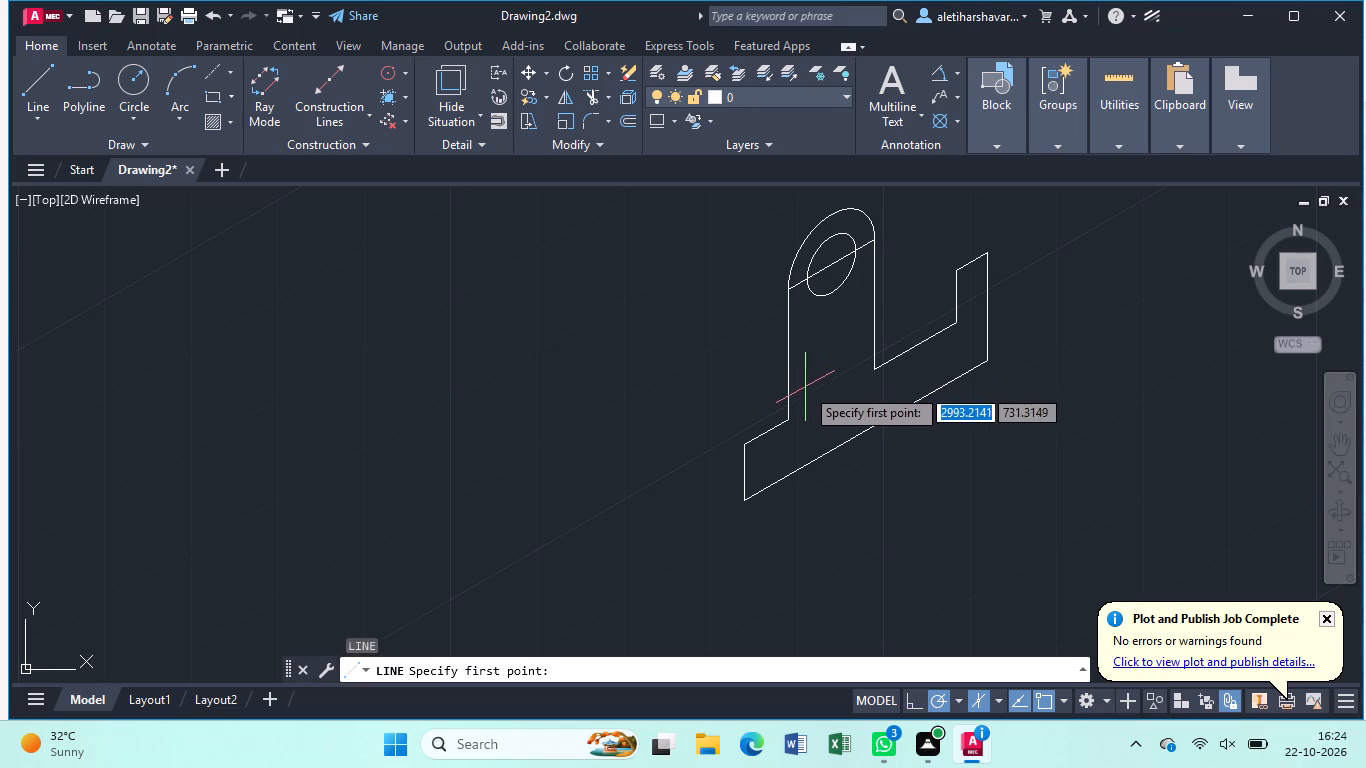
click(788, 411)
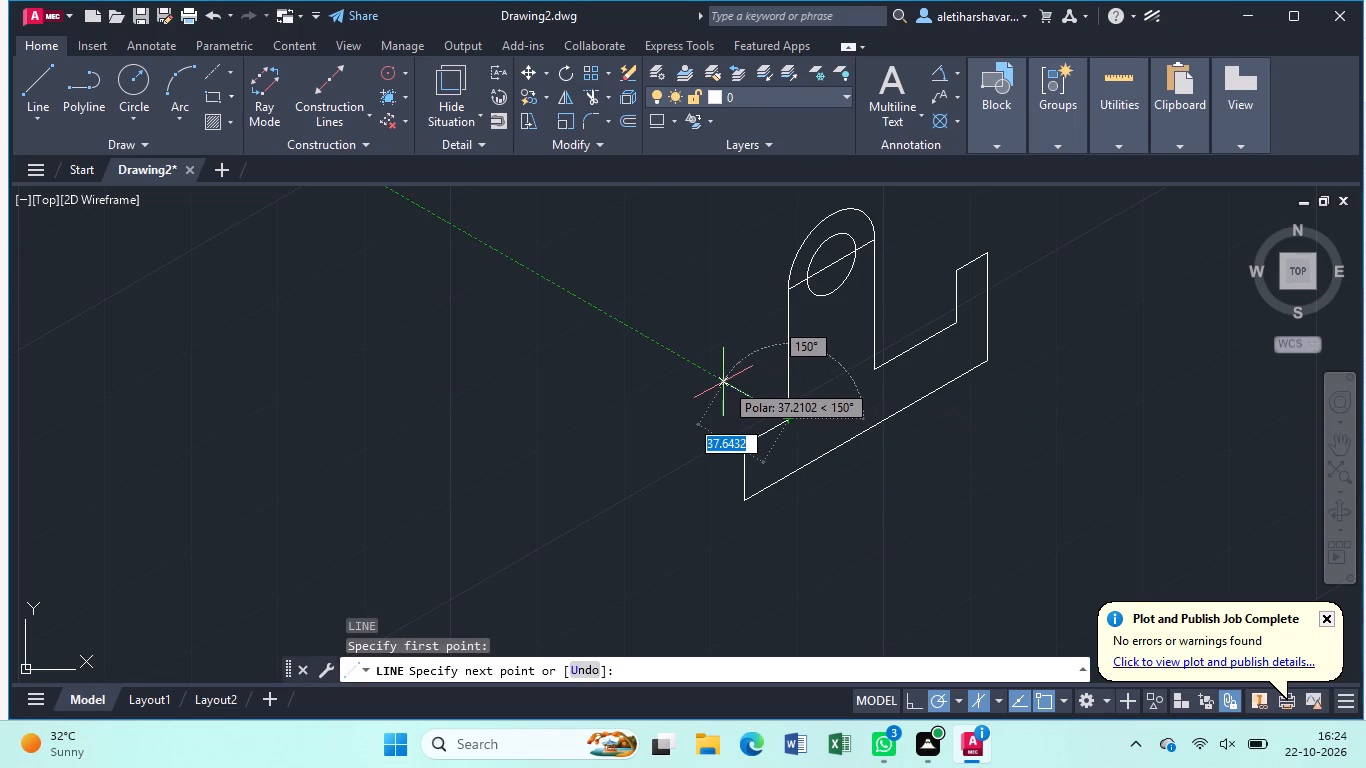
text(12)
key(Return)
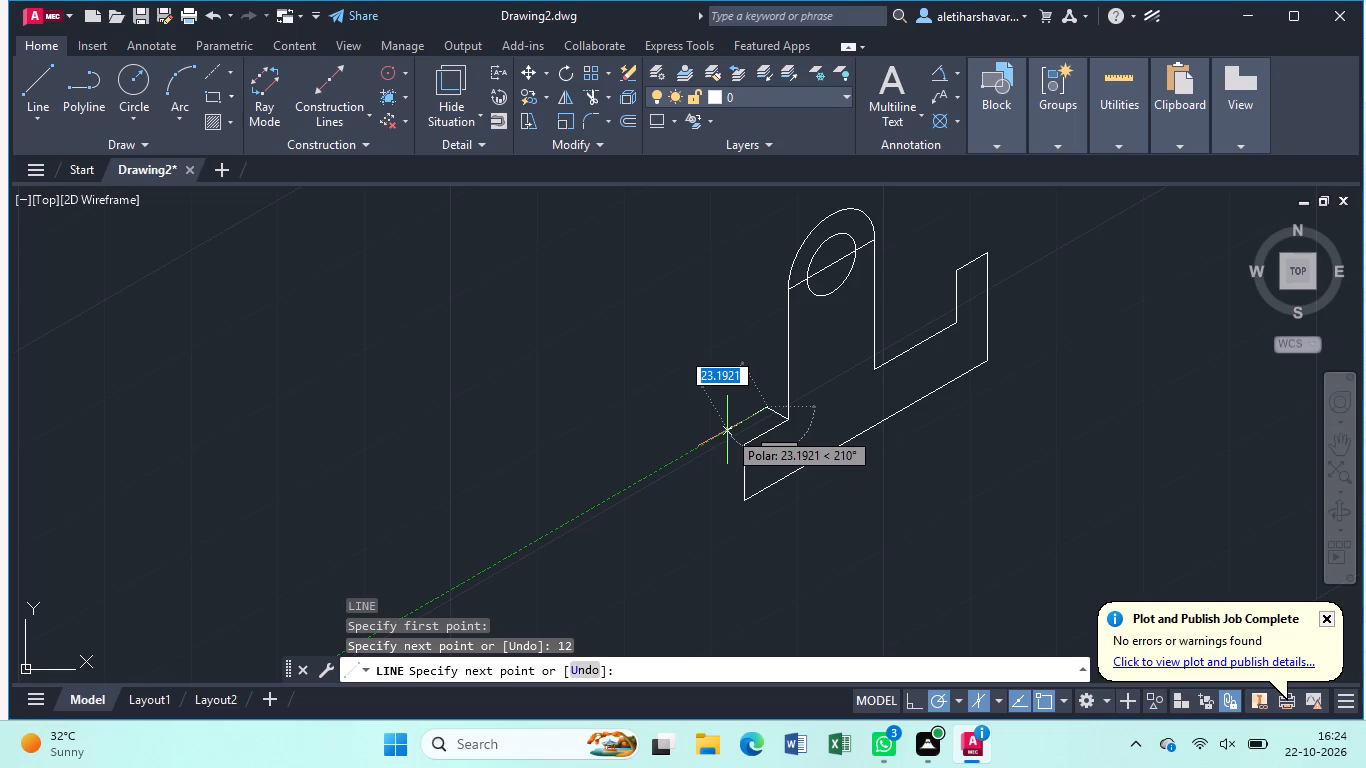
key(2)
key(5)
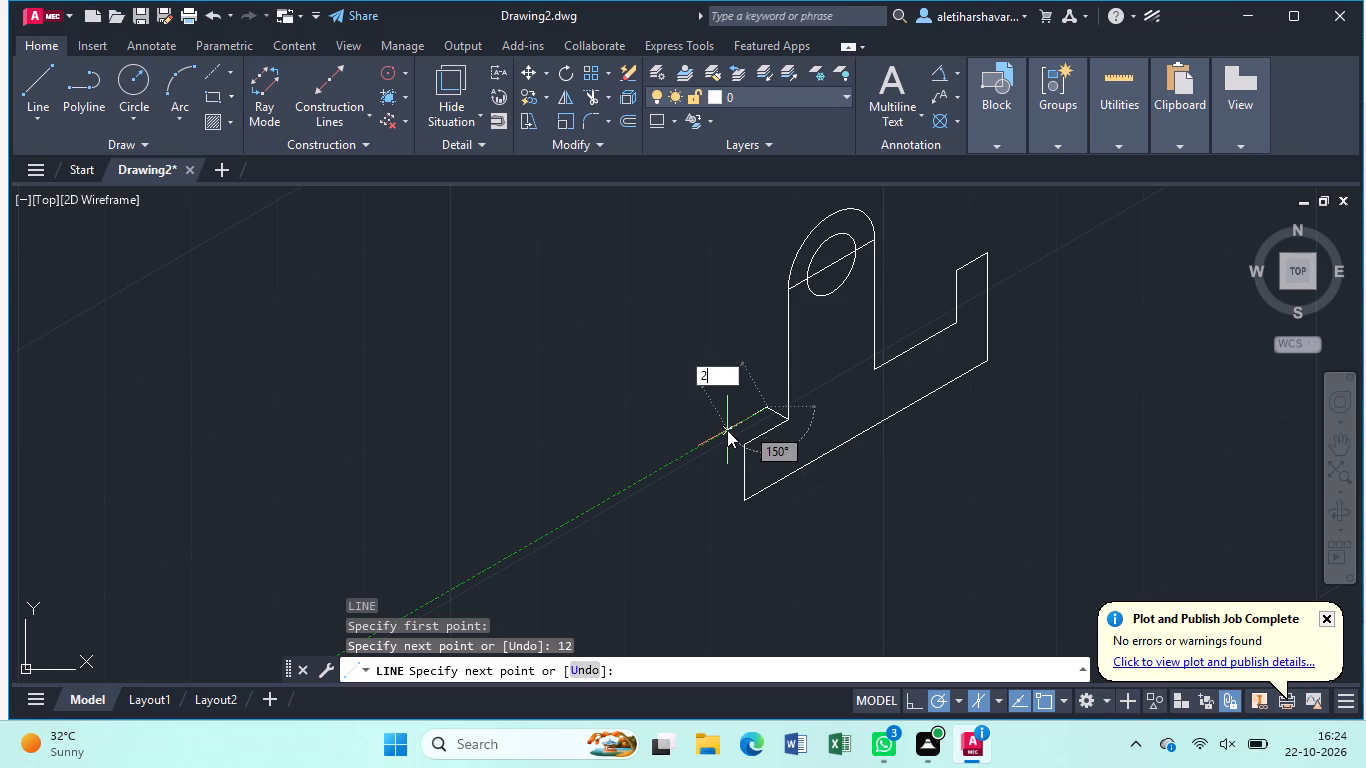
key(Return)
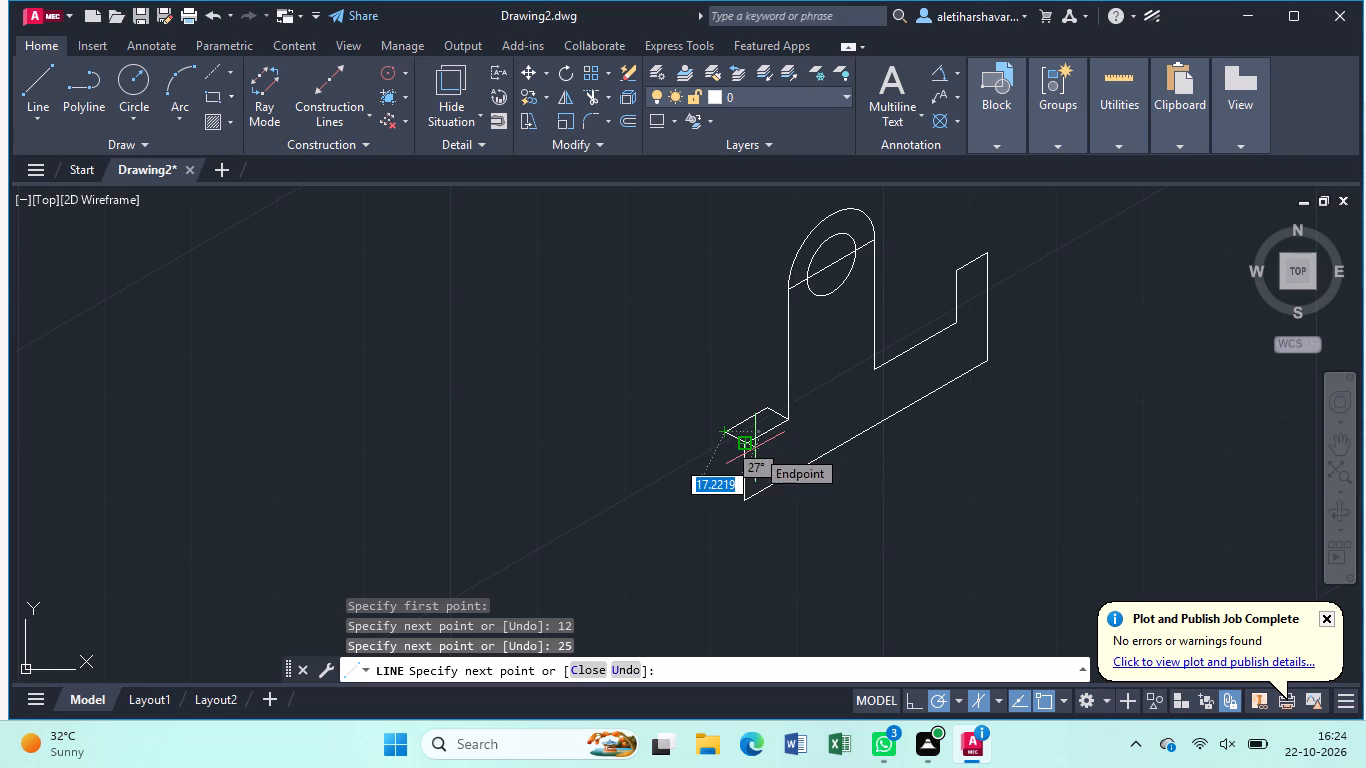
scroll(752, 451, up, 2)
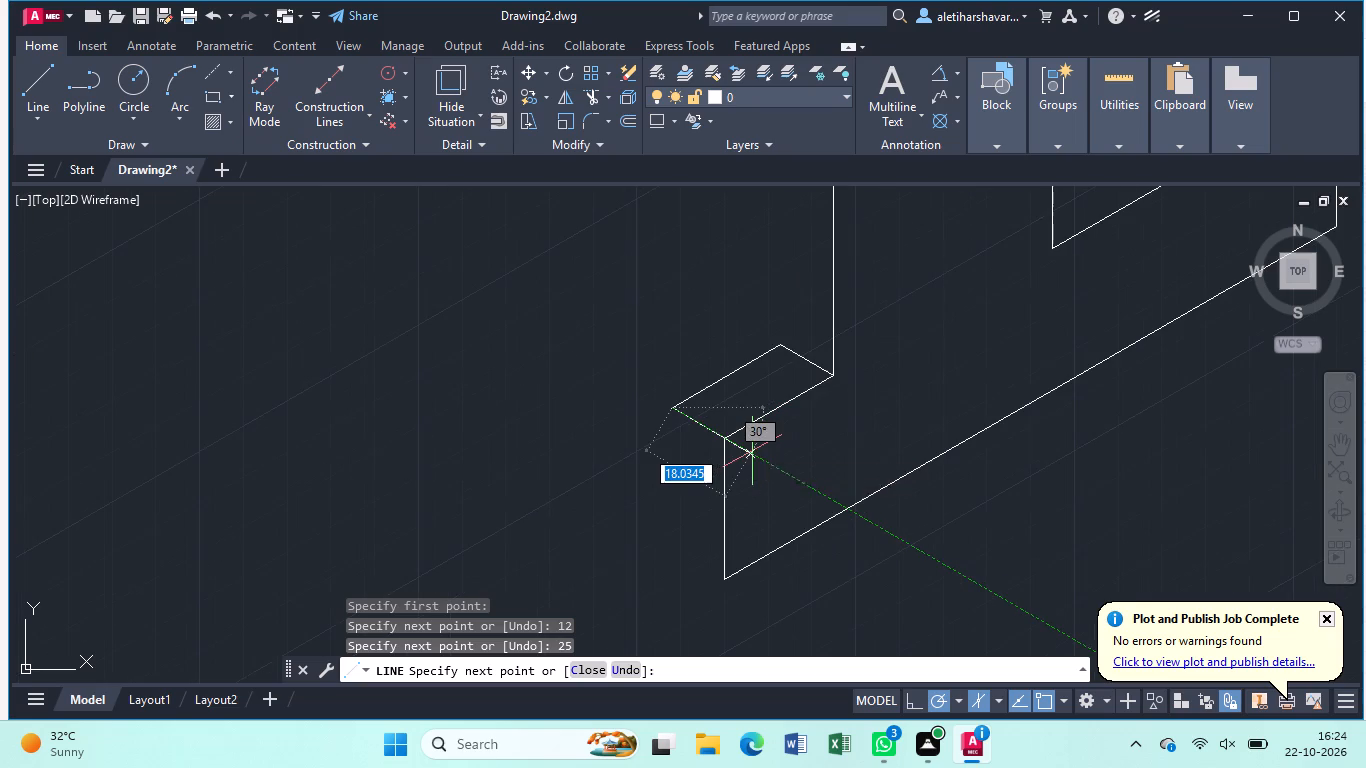
click(727, 442)
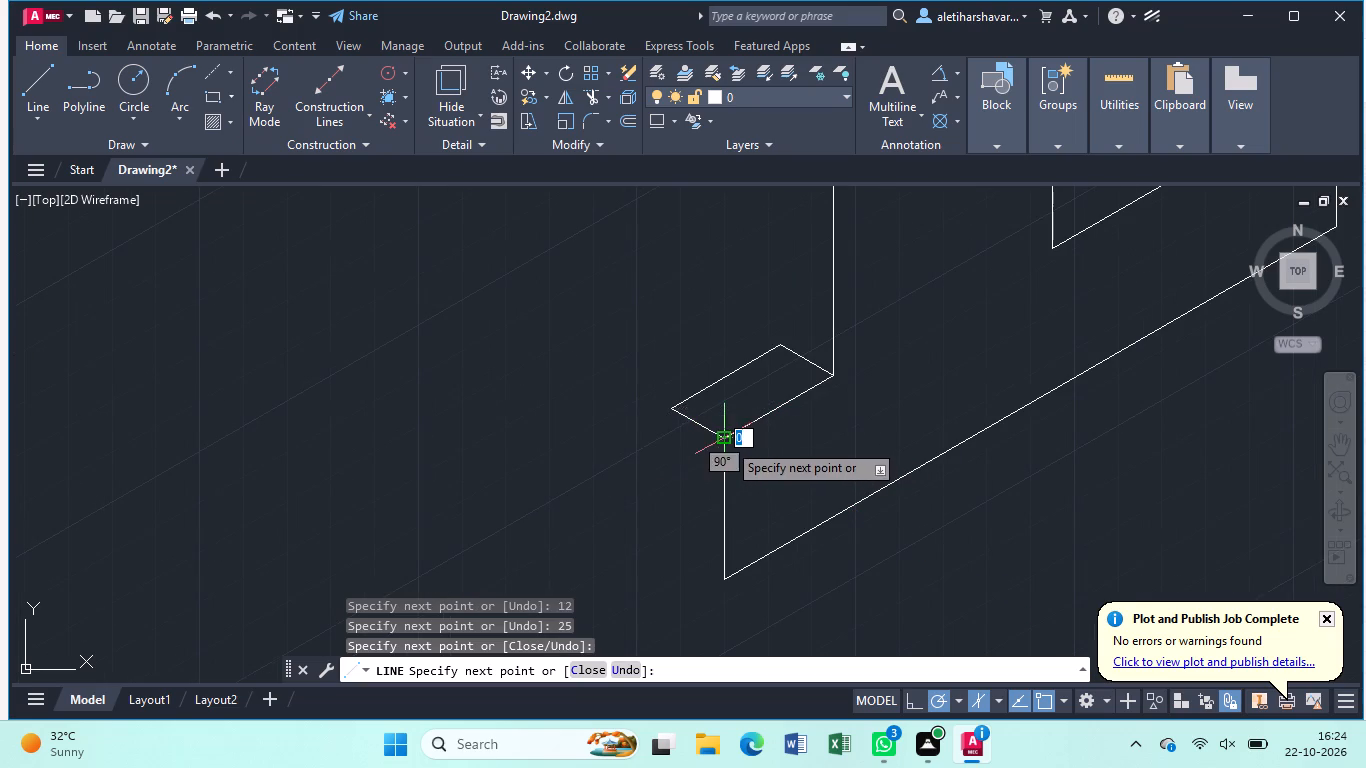
key(Escape)
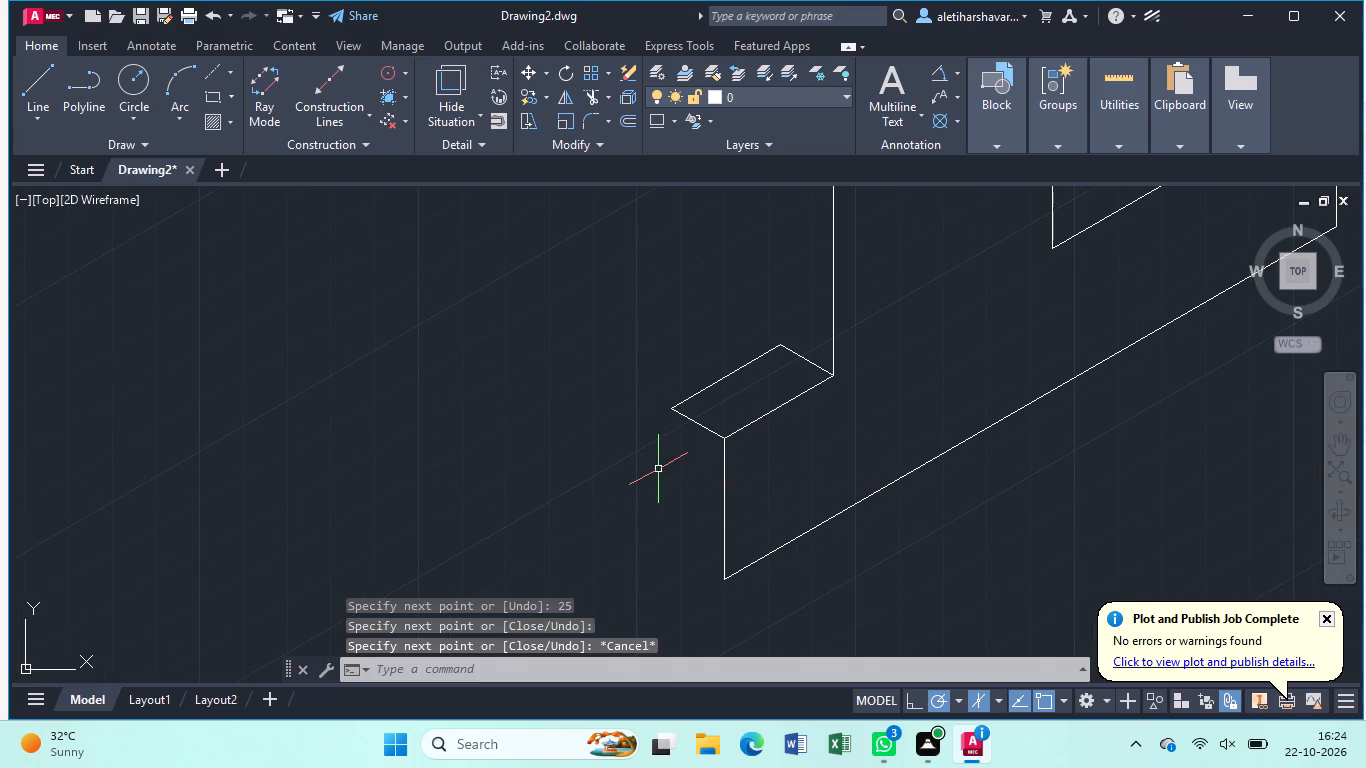
Draw a 13-unit line at 270° from the low step's outer back corner.
key(l)
key(Return)
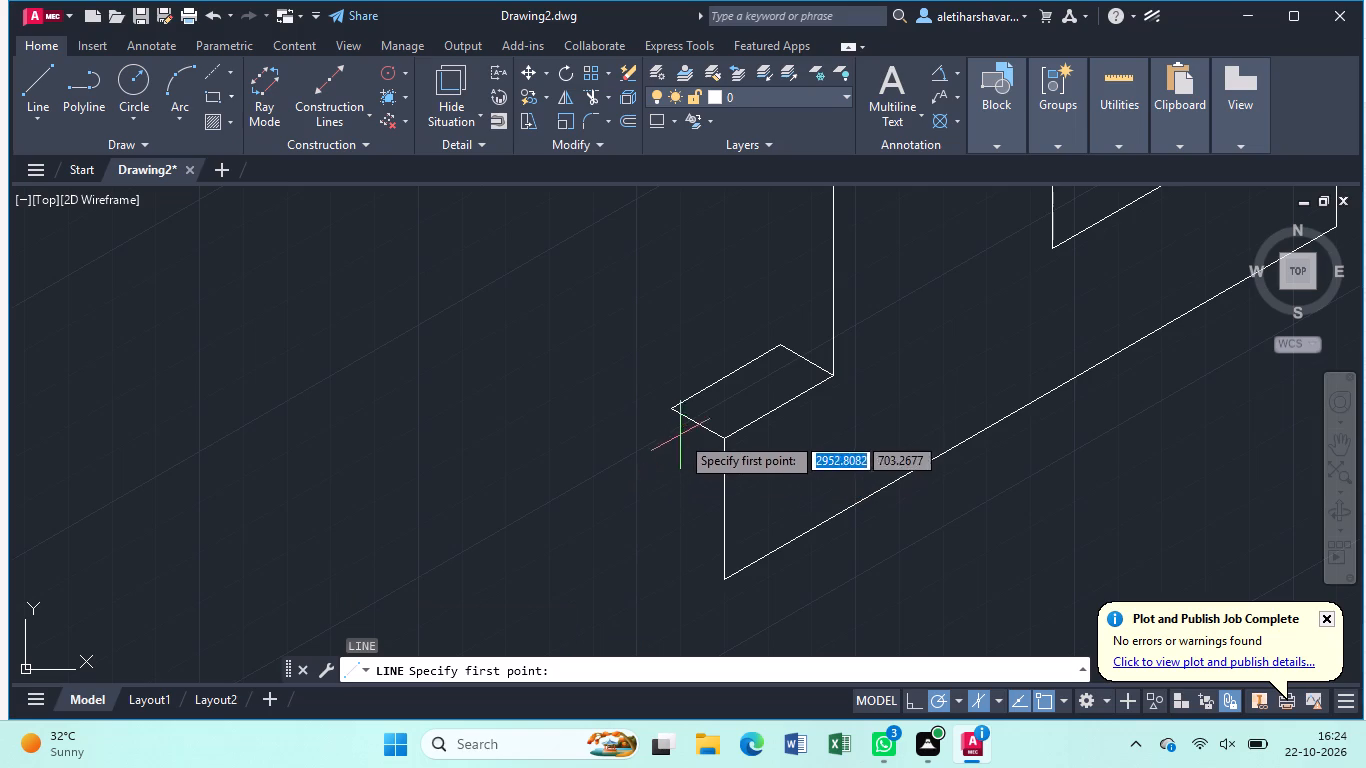
click(668, 412)
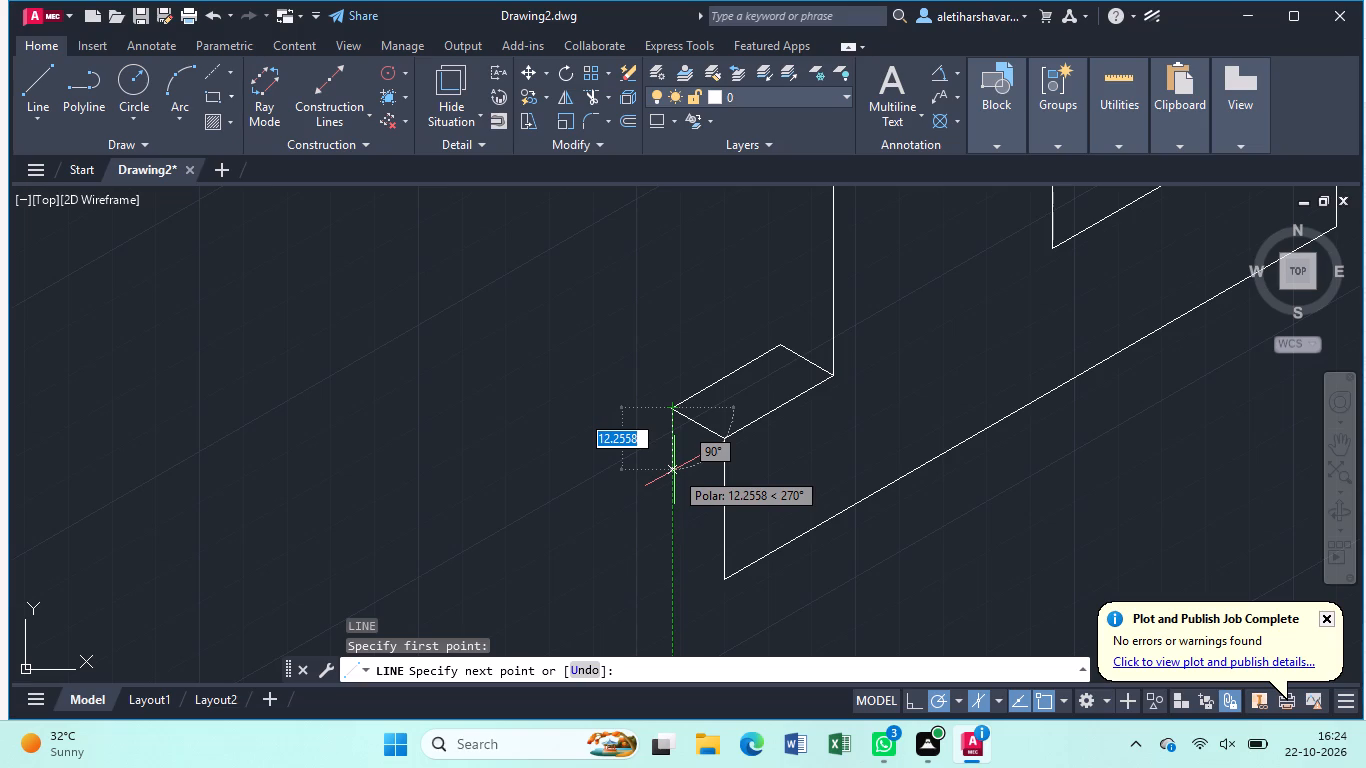
text(13)
key(Return)
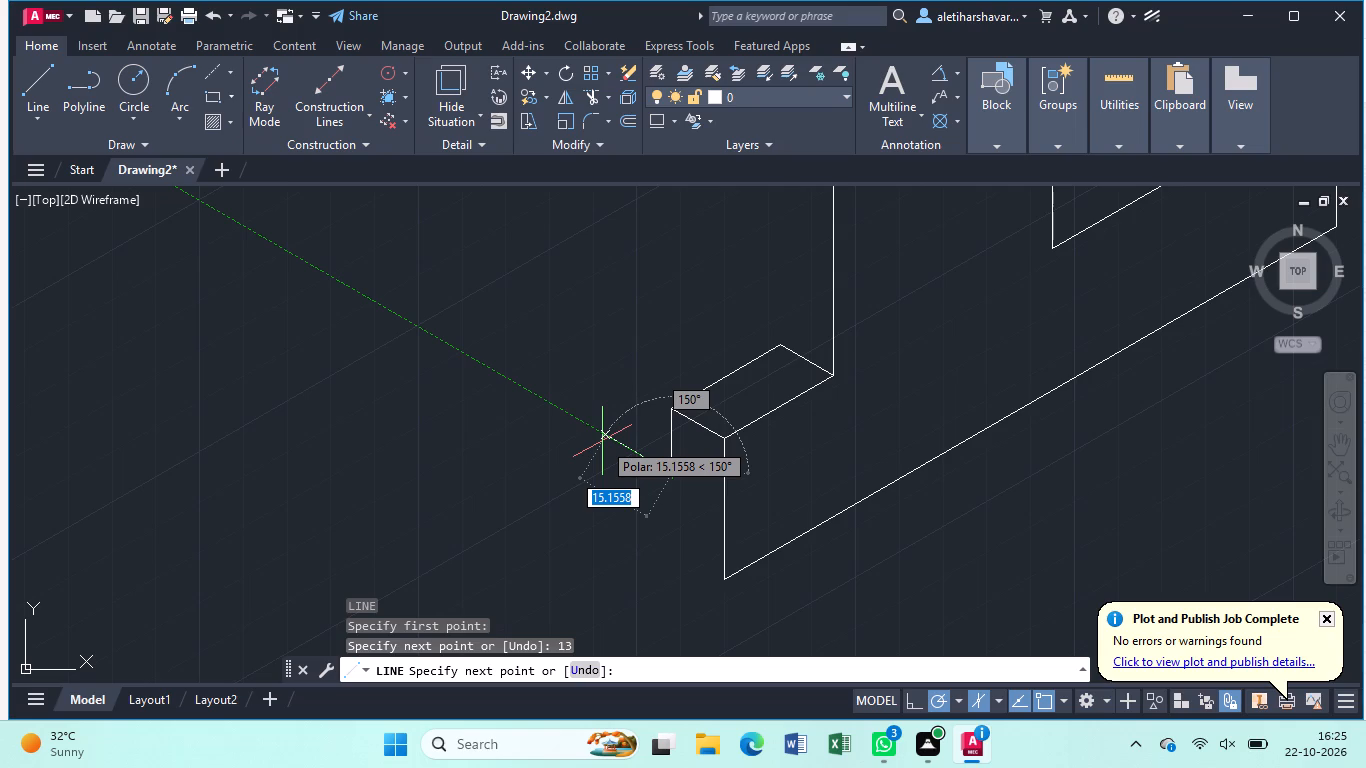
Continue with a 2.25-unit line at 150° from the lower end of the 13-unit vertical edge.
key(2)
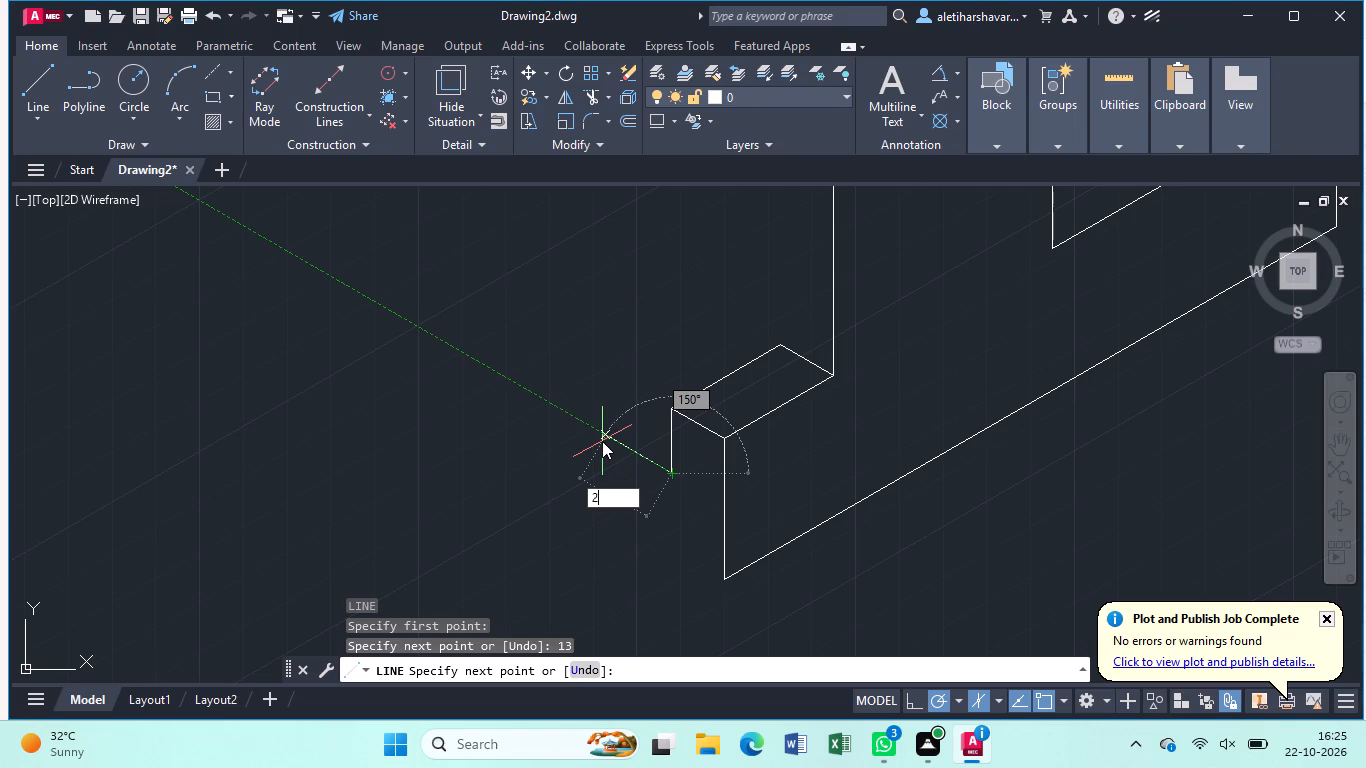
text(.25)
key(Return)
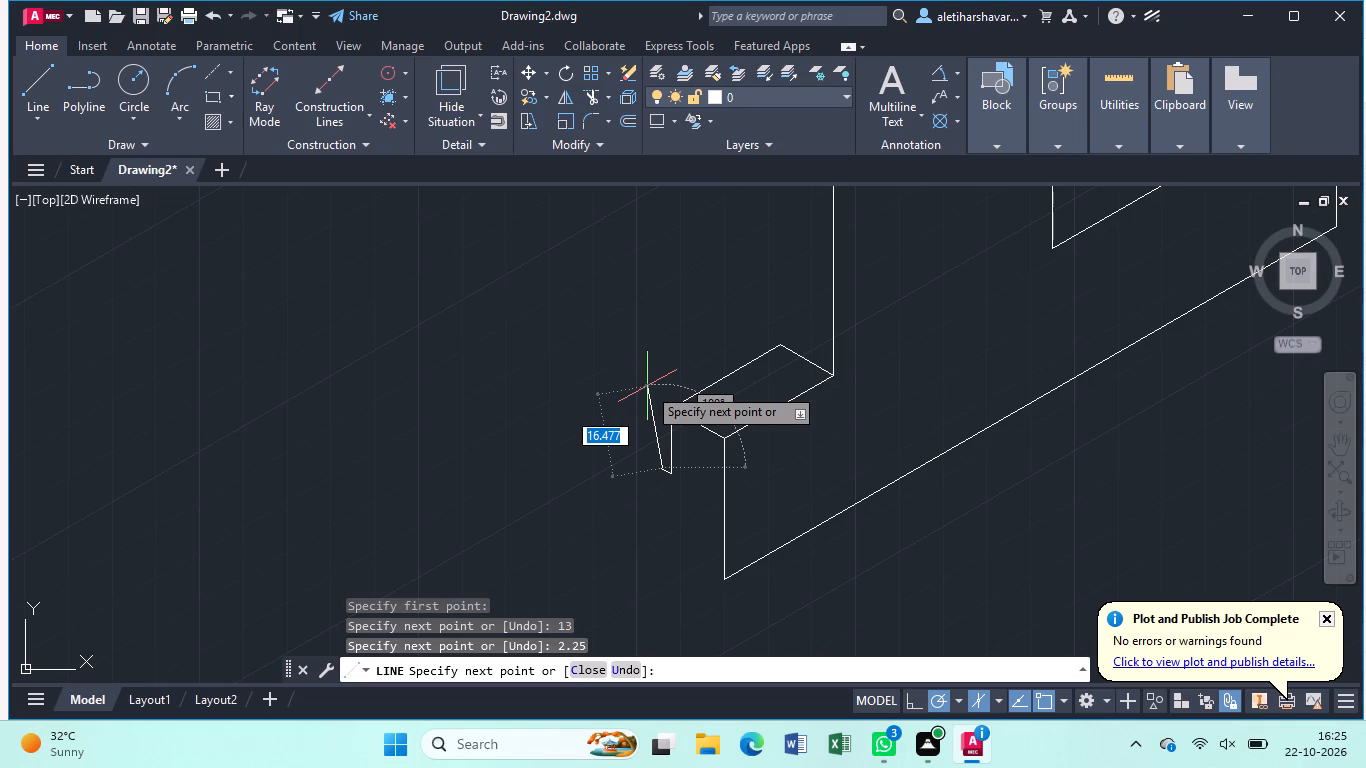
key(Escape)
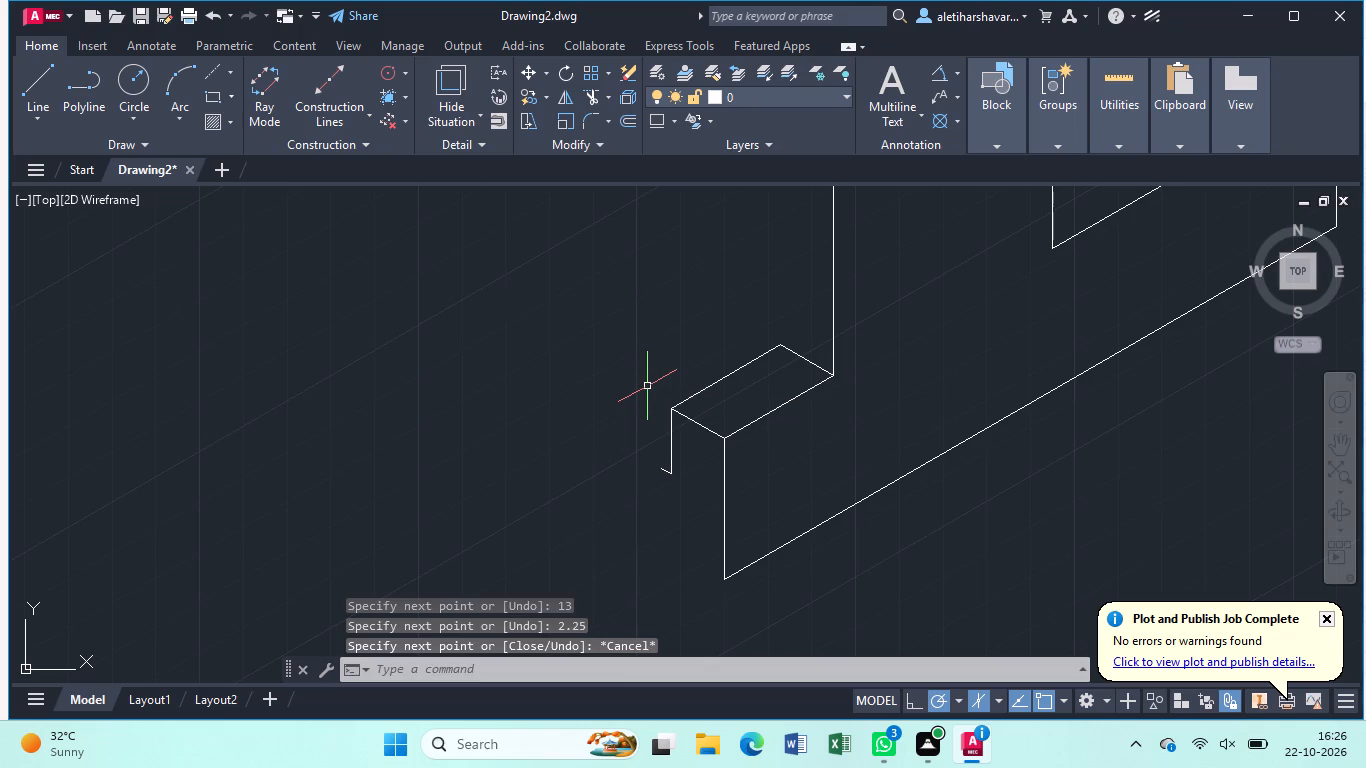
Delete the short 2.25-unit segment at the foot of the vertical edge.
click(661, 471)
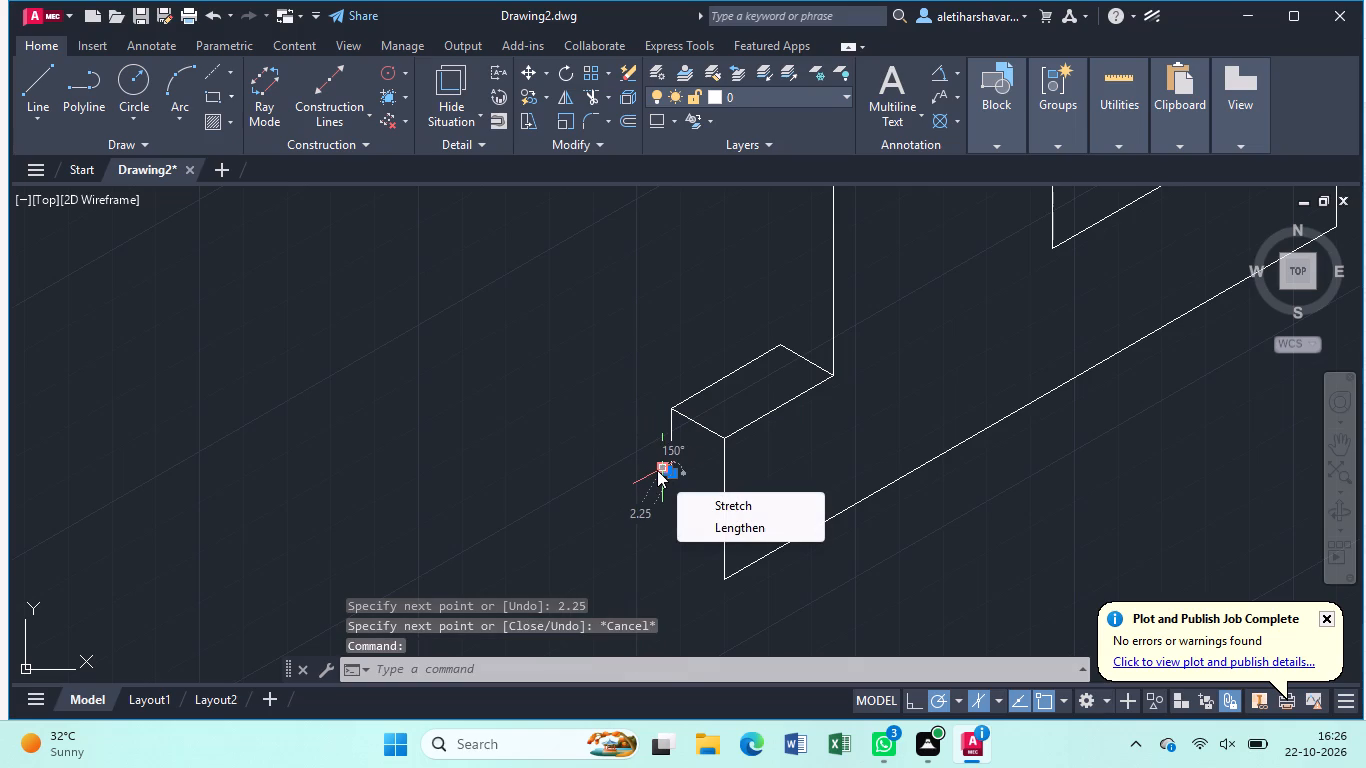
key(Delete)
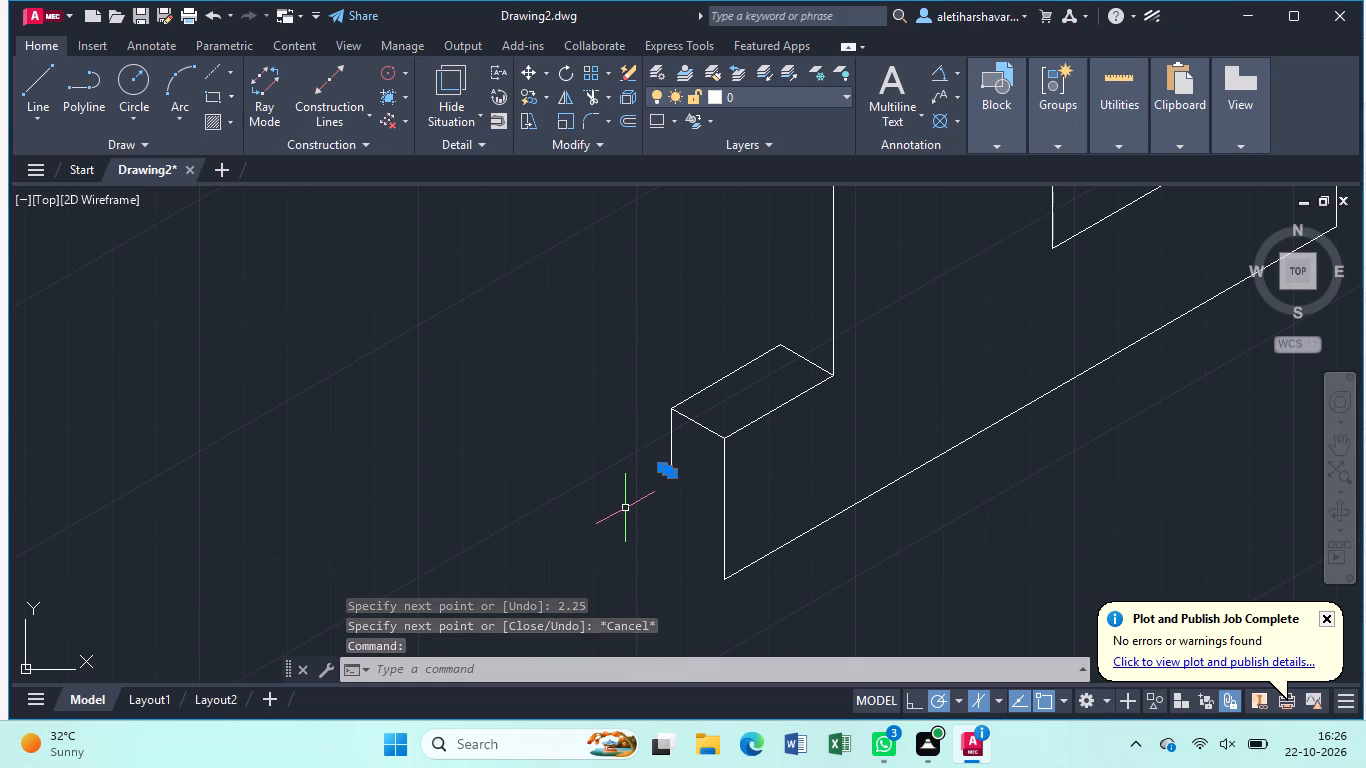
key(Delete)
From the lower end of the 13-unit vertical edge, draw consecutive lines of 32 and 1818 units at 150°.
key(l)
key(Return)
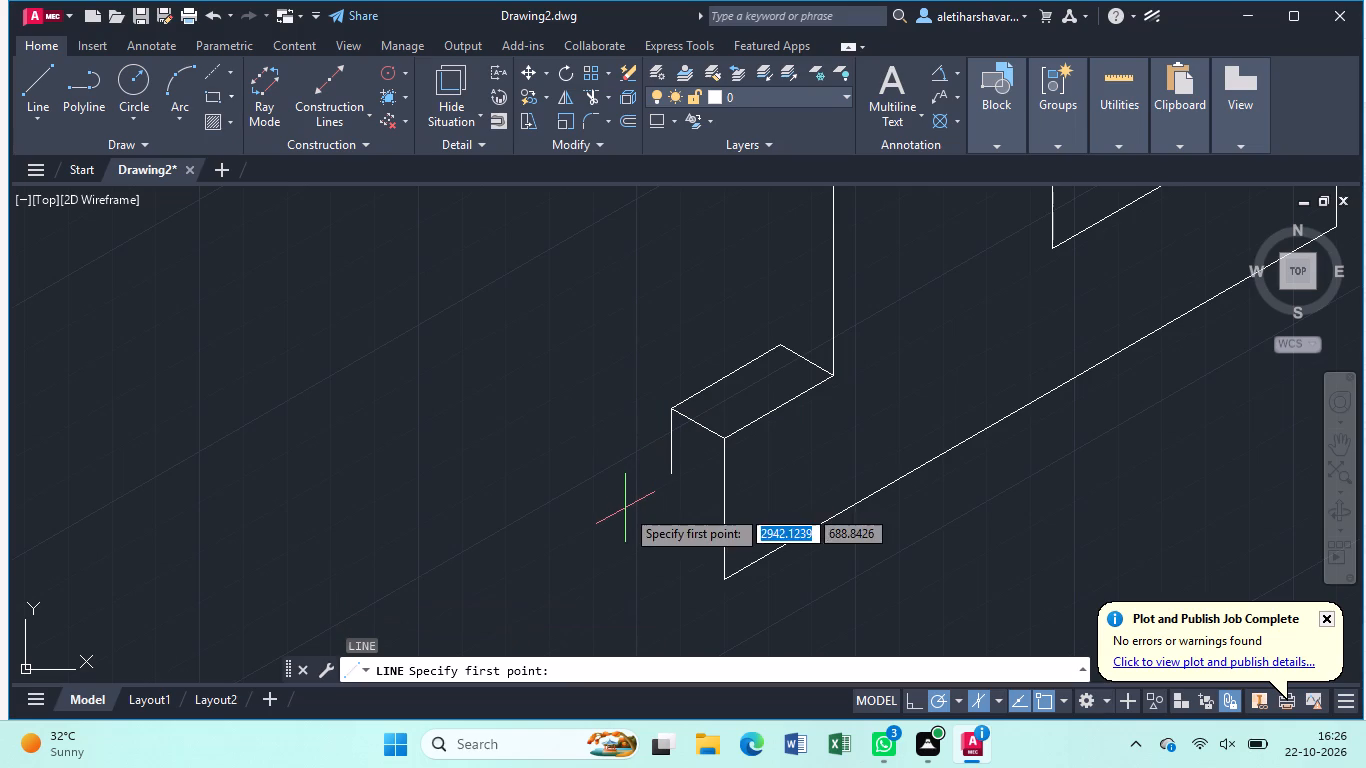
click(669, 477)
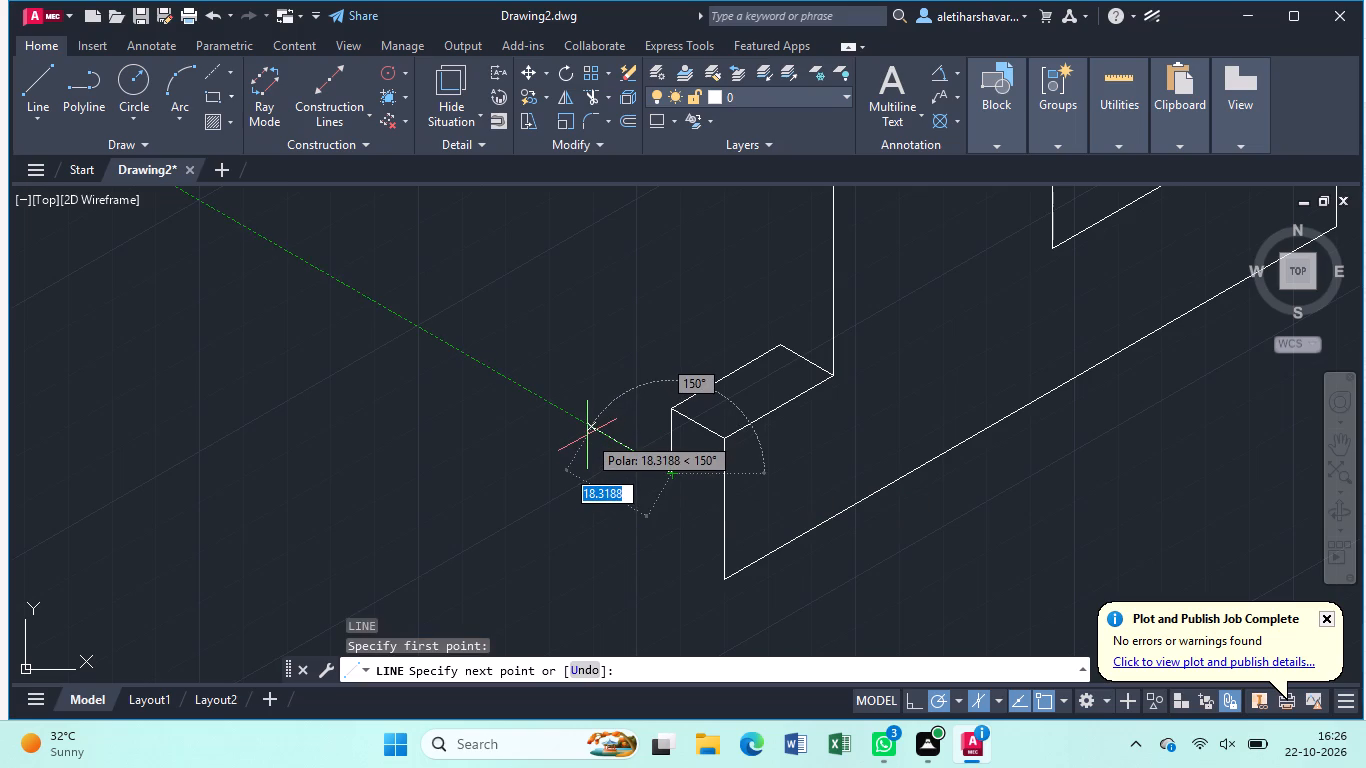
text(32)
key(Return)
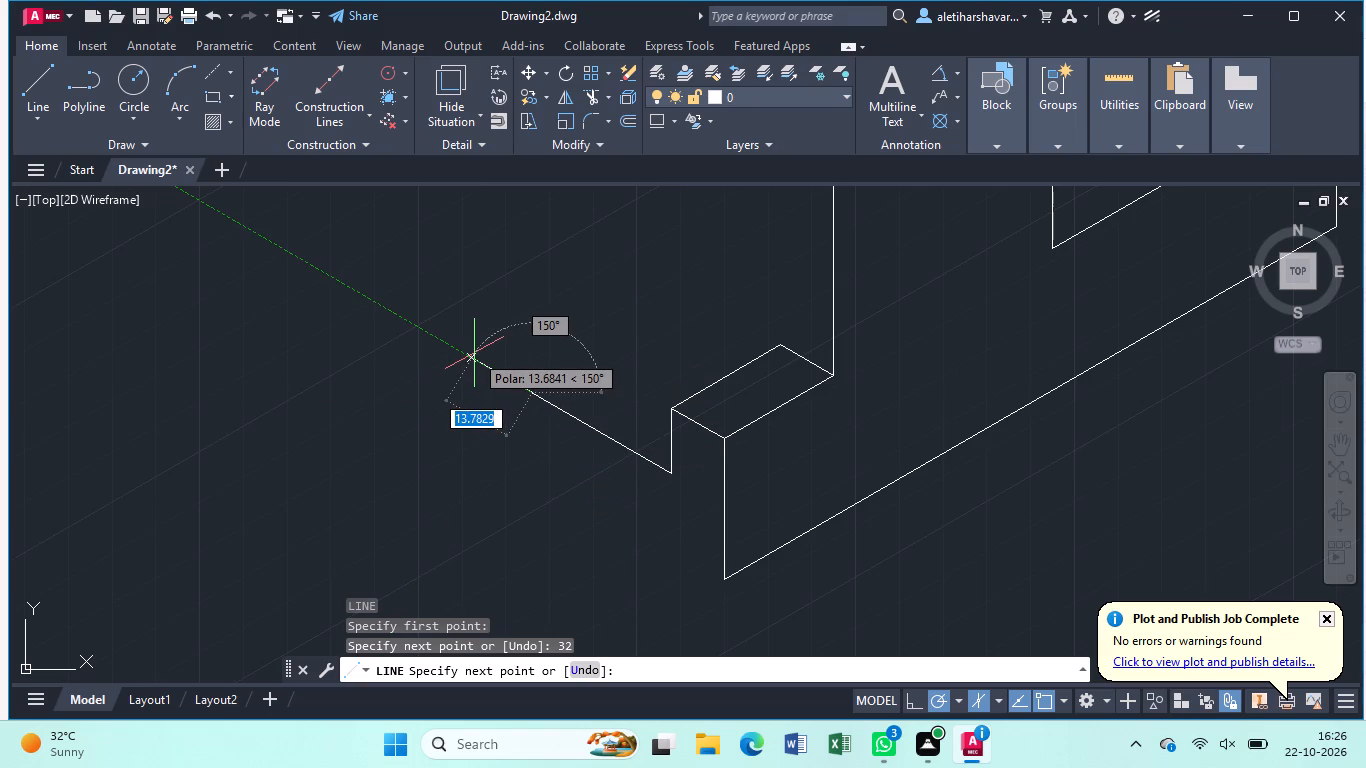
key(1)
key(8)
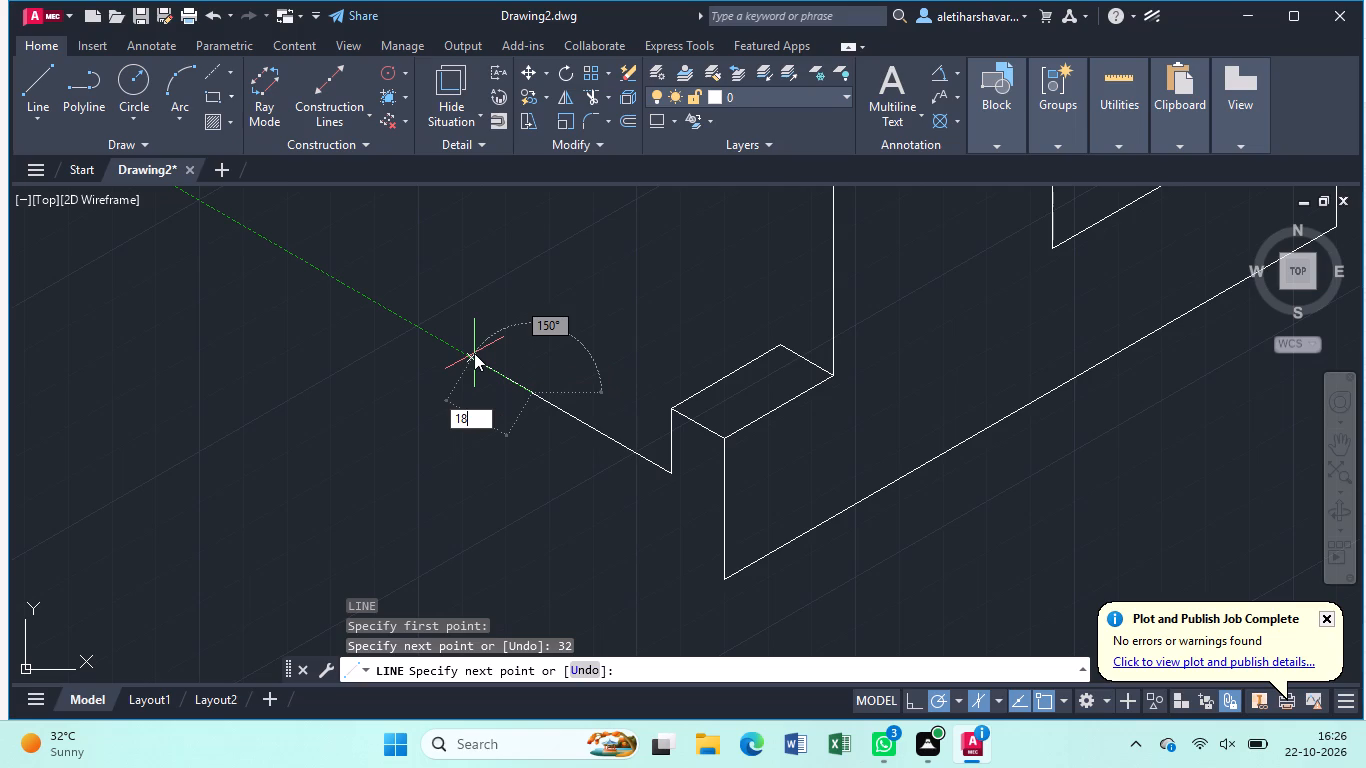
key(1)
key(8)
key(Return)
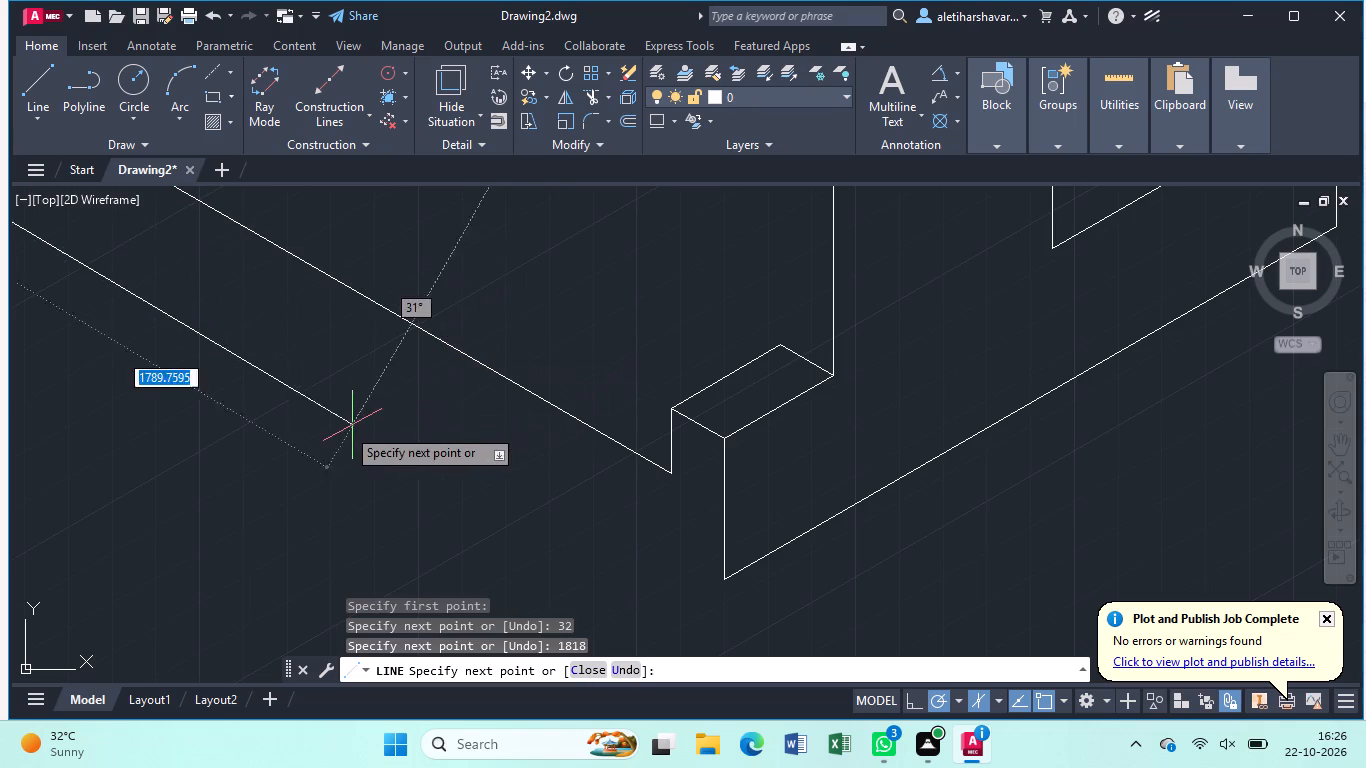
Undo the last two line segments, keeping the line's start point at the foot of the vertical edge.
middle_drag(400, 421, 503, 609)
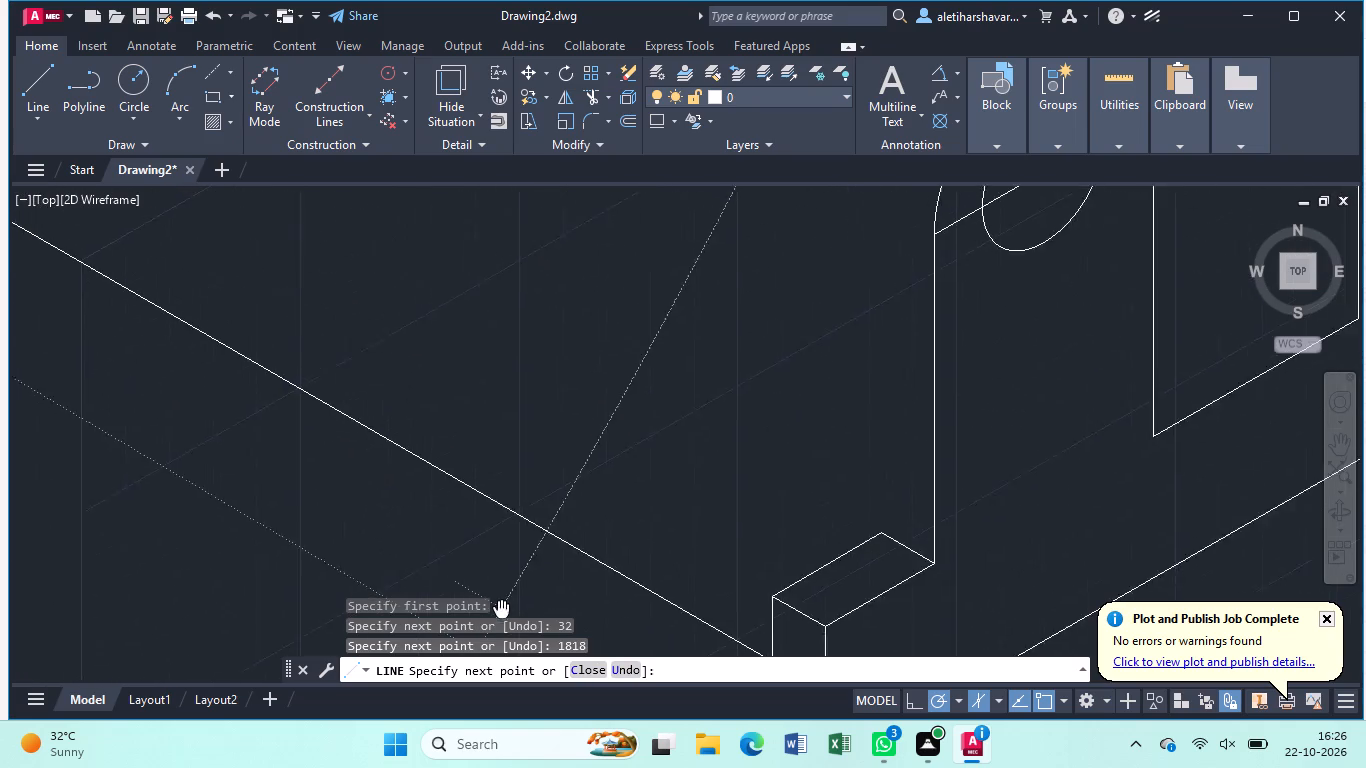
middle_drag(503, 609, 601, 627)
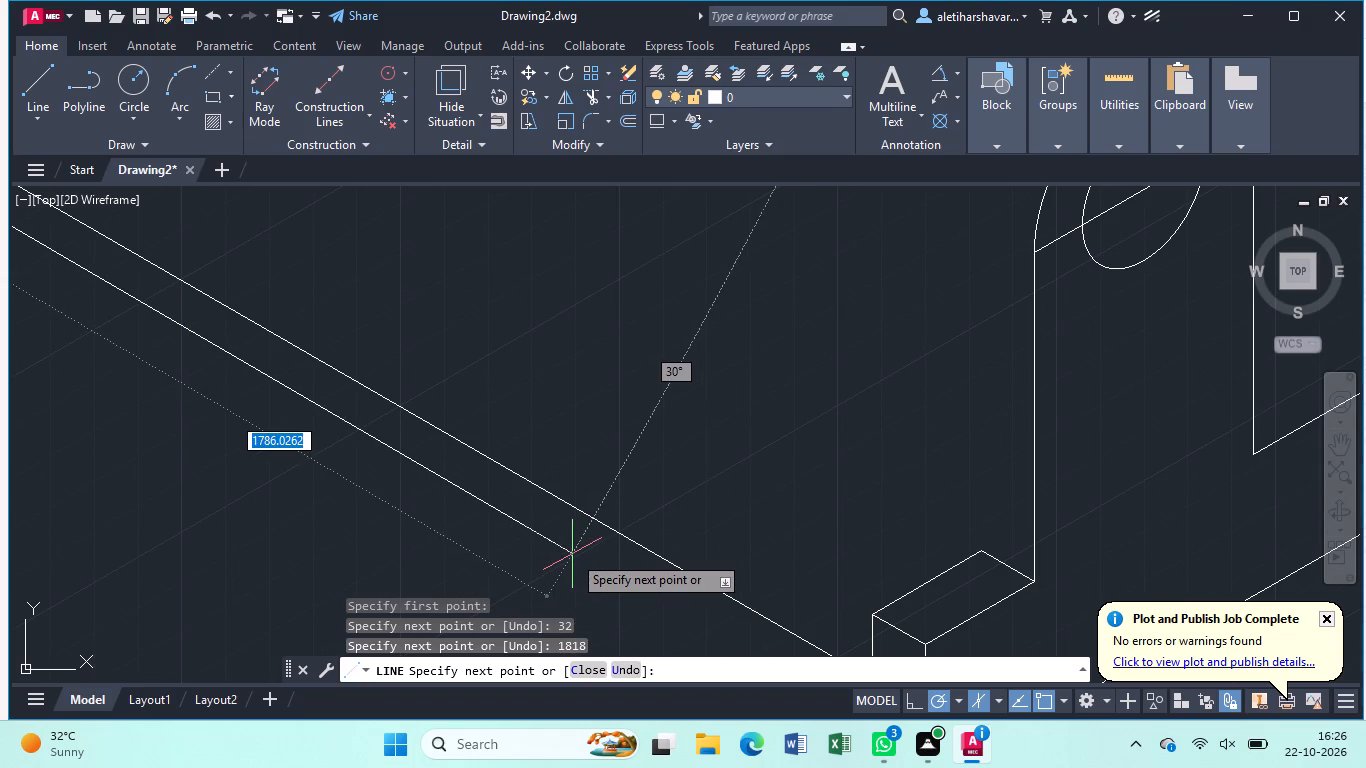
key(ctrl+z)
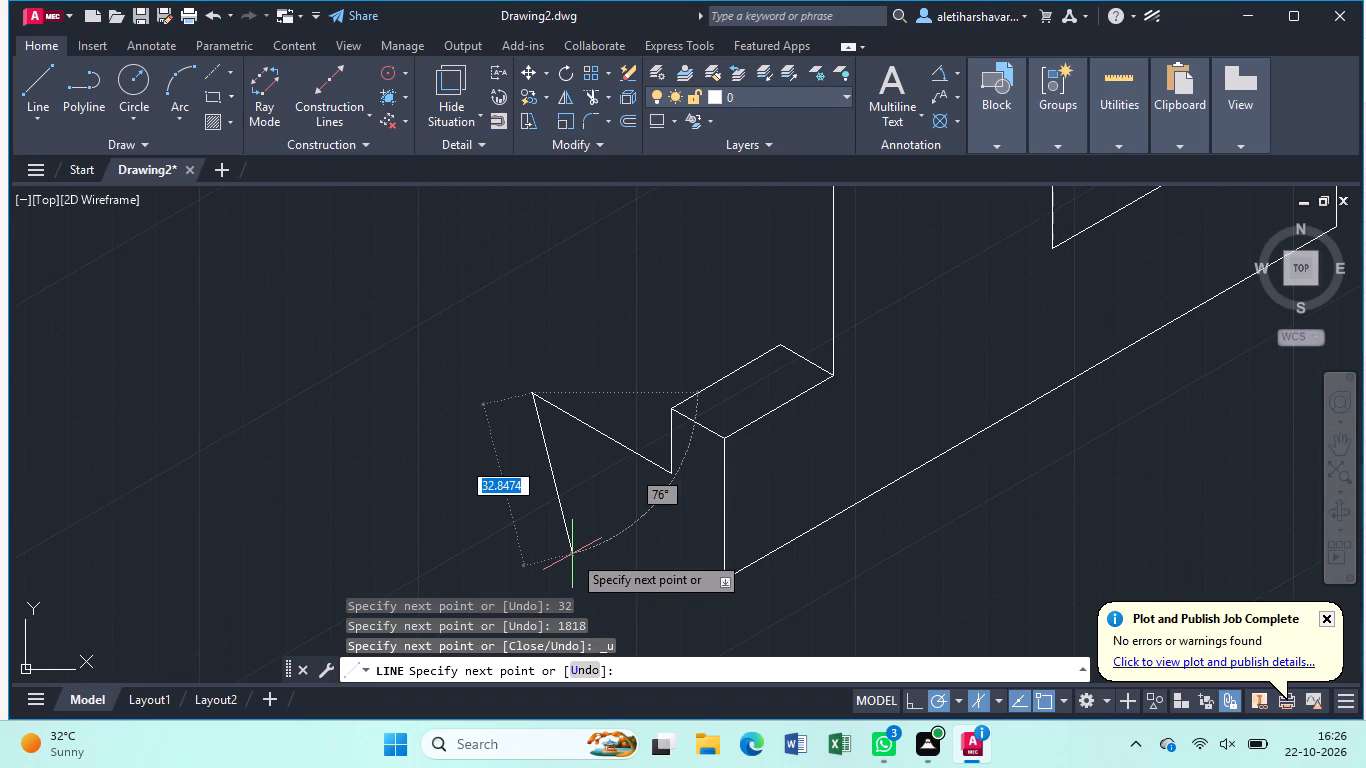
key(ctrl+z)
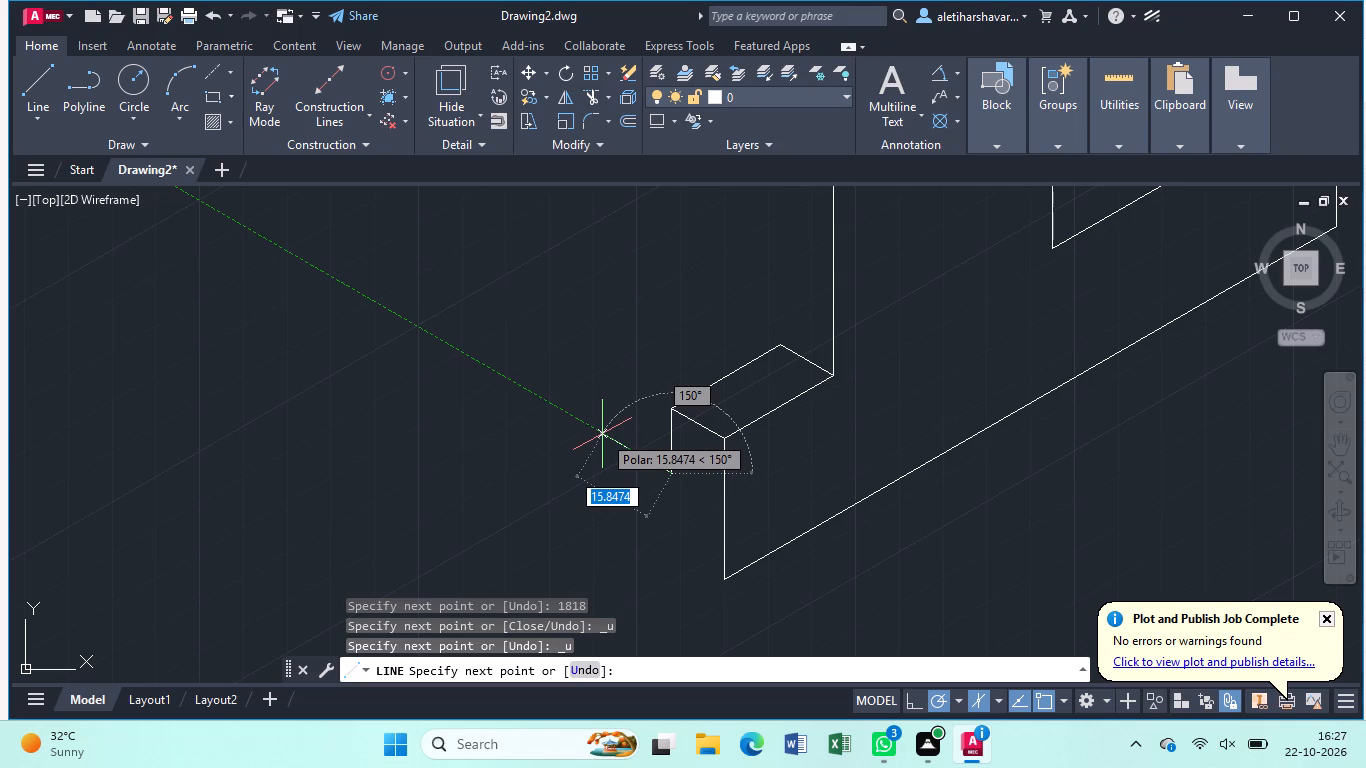
From the vertical edge's foot, draw lines of 23 units at 150° and 15 units at 270°, ending at the profile's bottom front corner.
text(23)
key(Return)
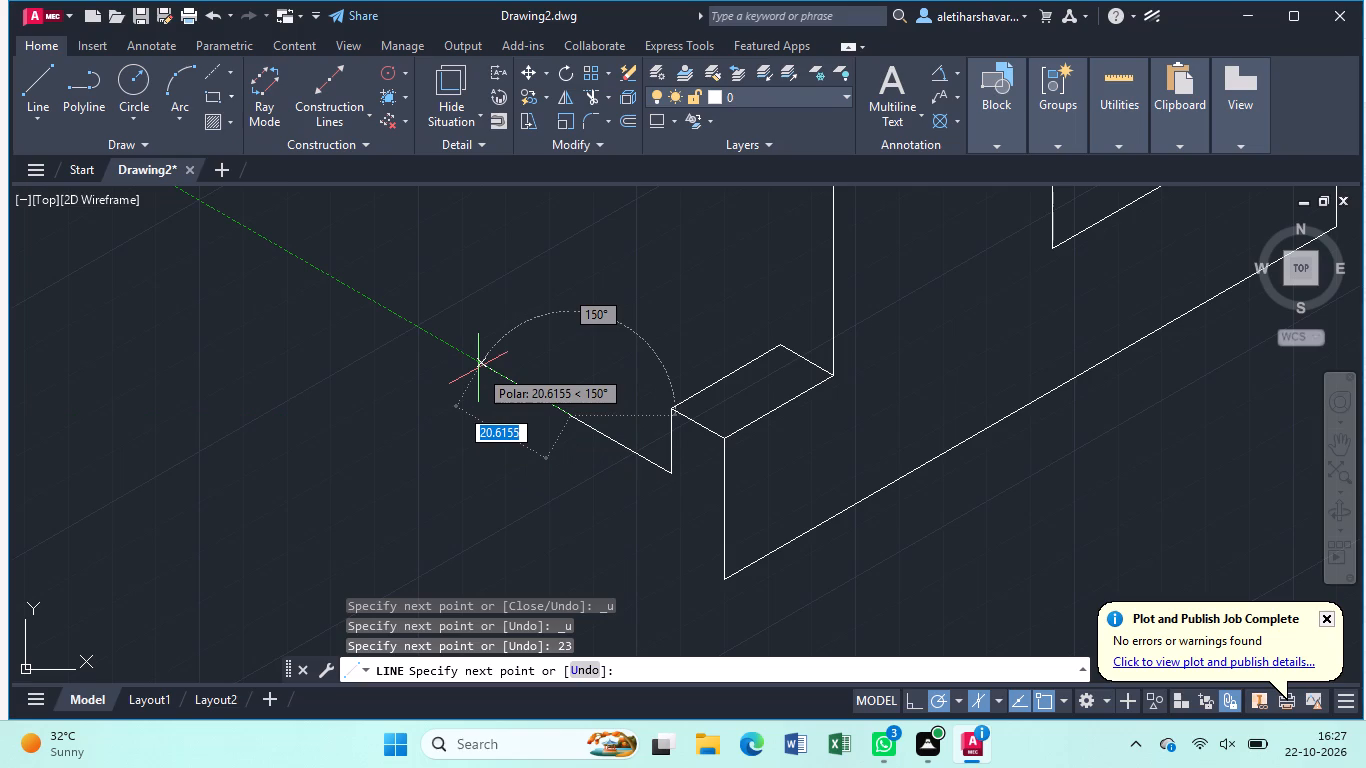
key(3)
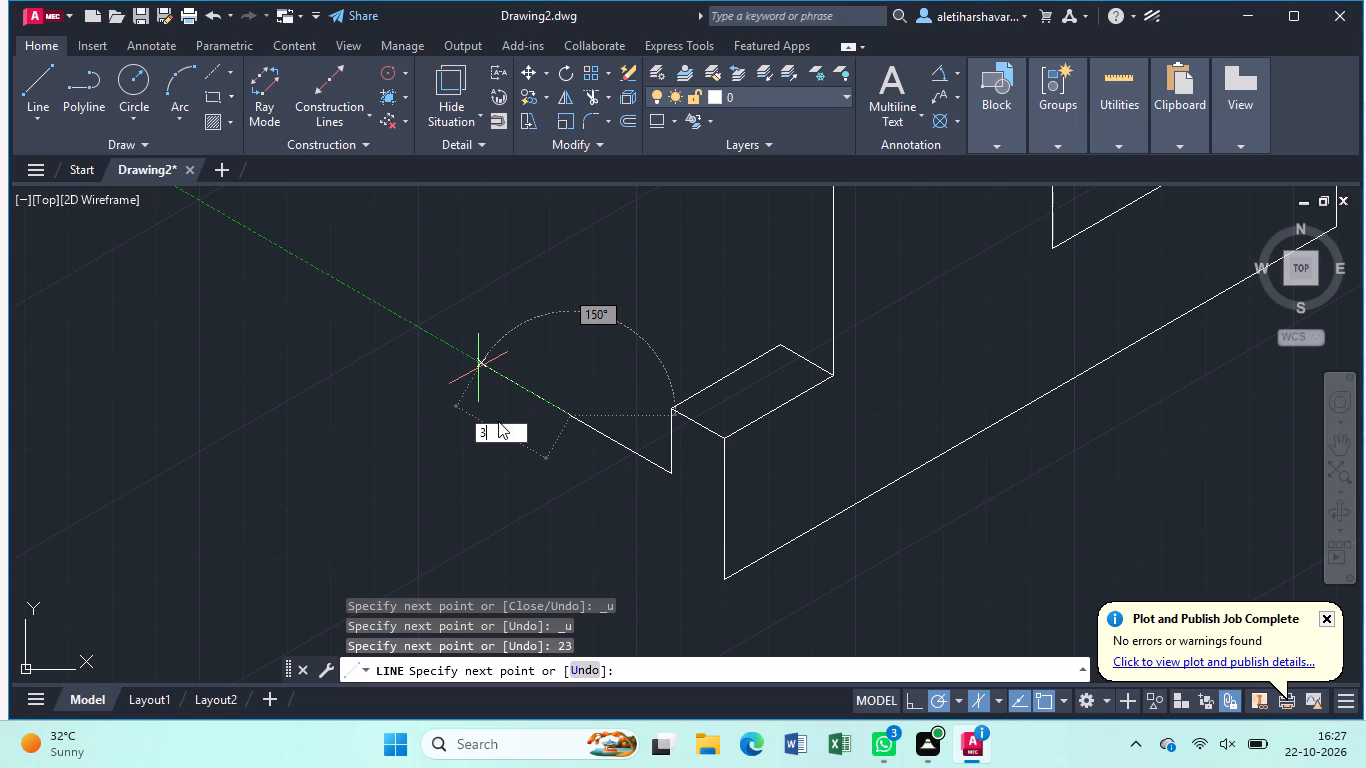
key(Escape)
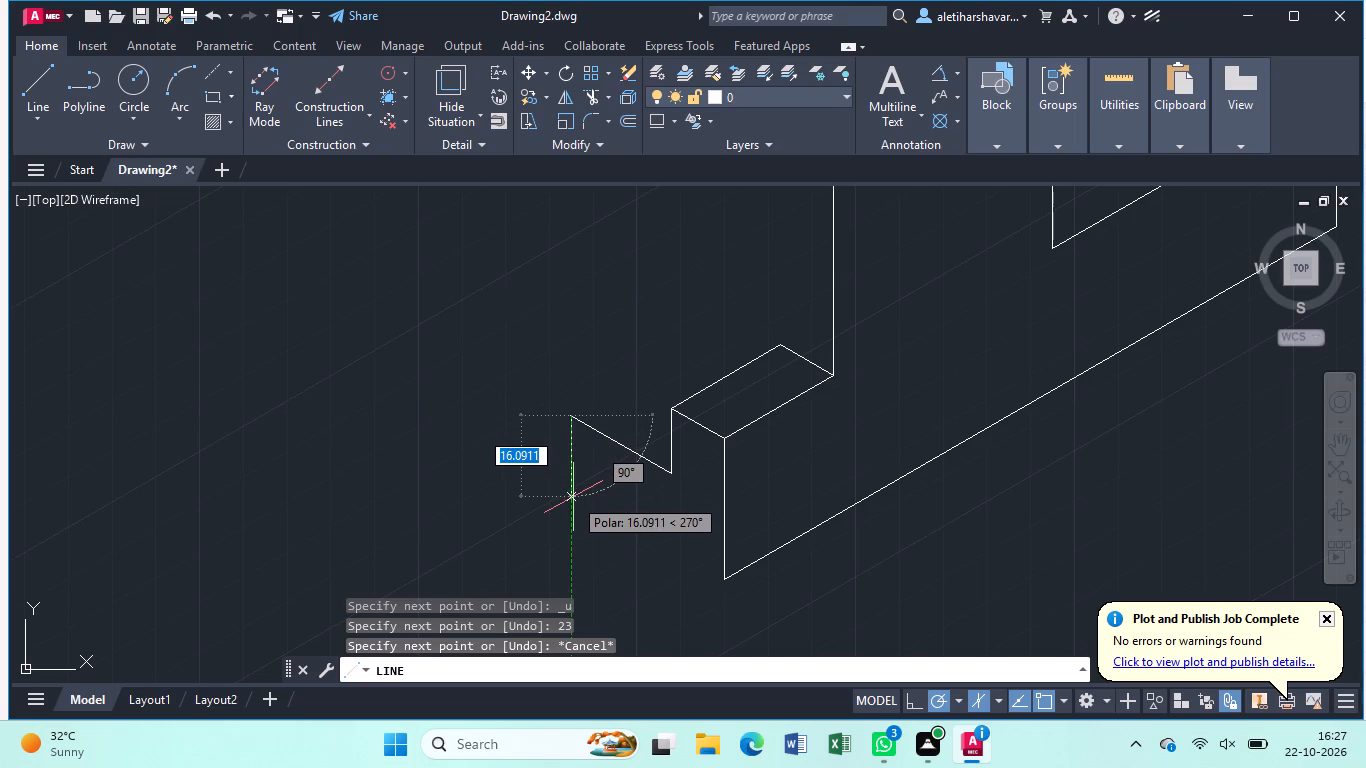
key(1)
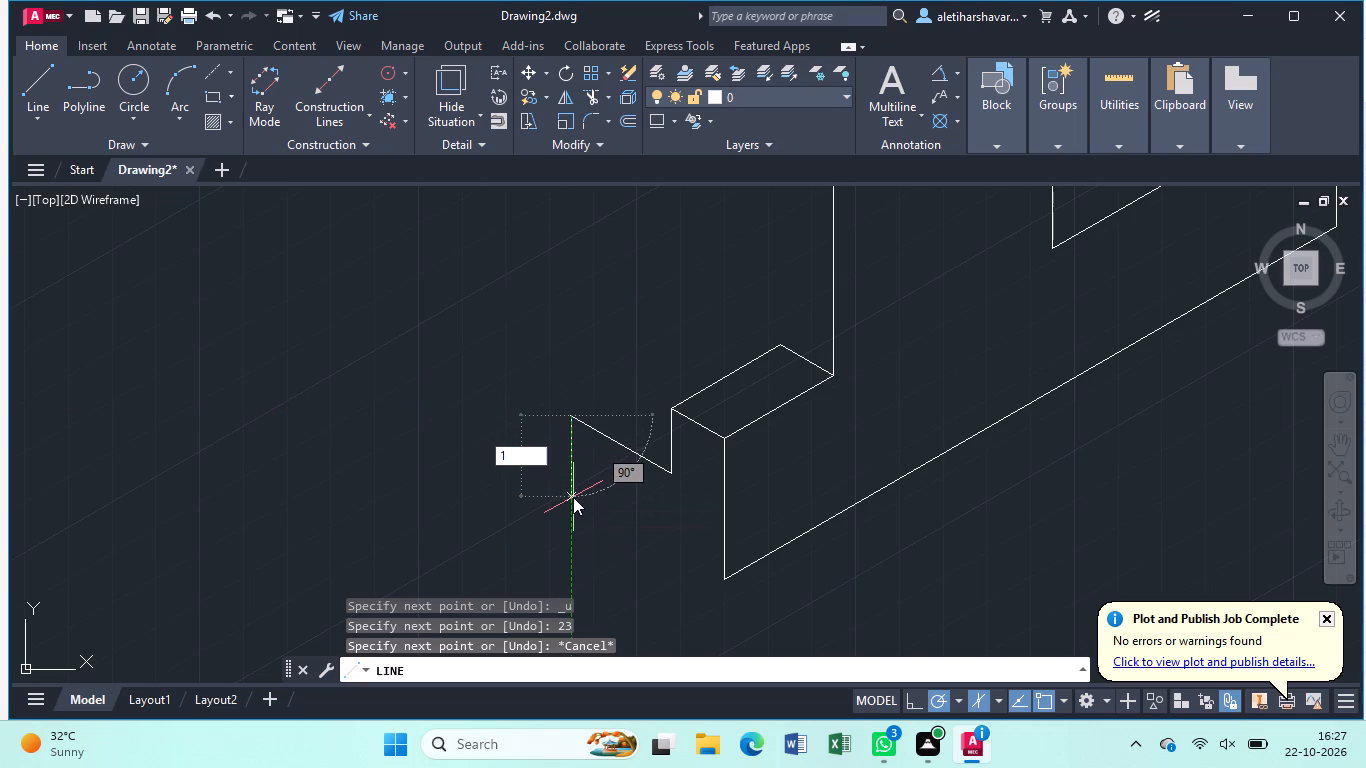
key(5)
key(Return)
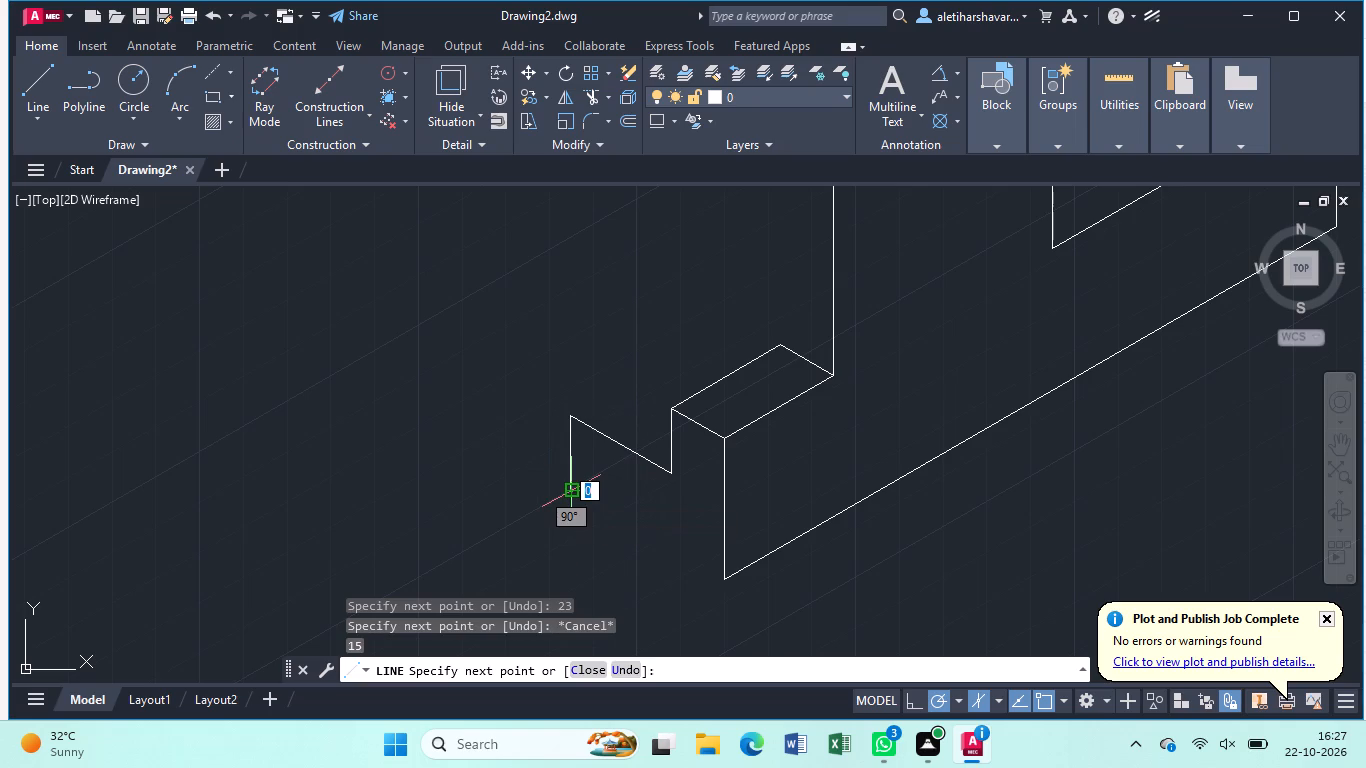
click(724, 585)
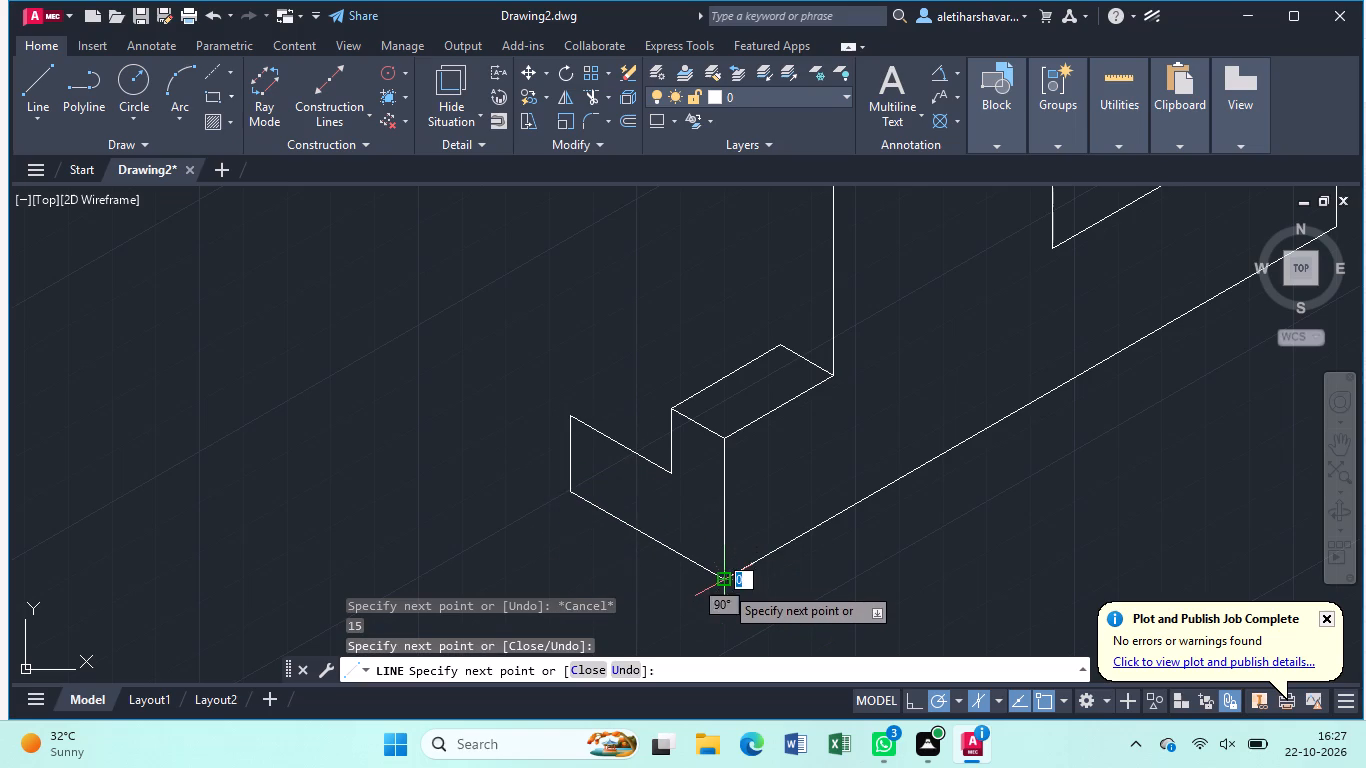
key(Escape)
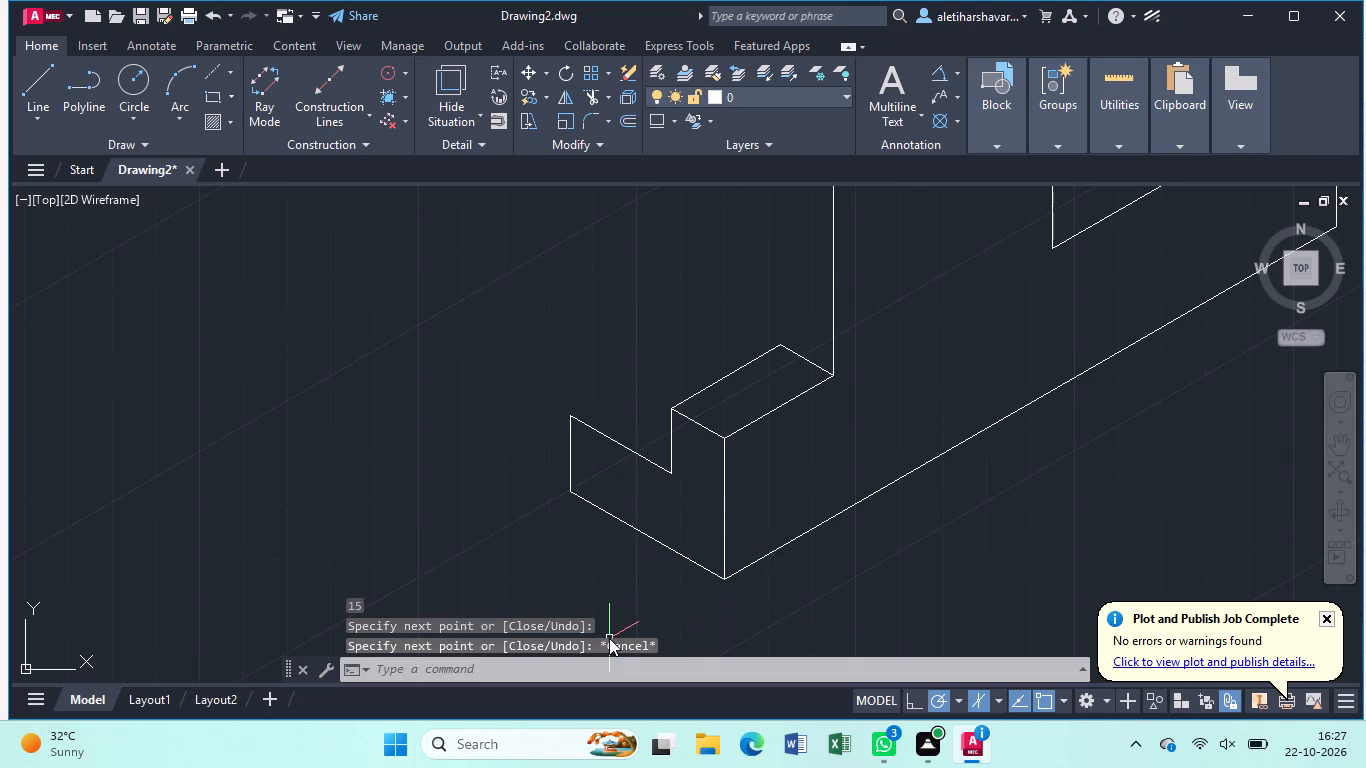
From the upper end of the 15-unit edge, draw lines of 36 and 23 units at 150°, ending with a short freehand line at 90°.
key(l)
key(Return)
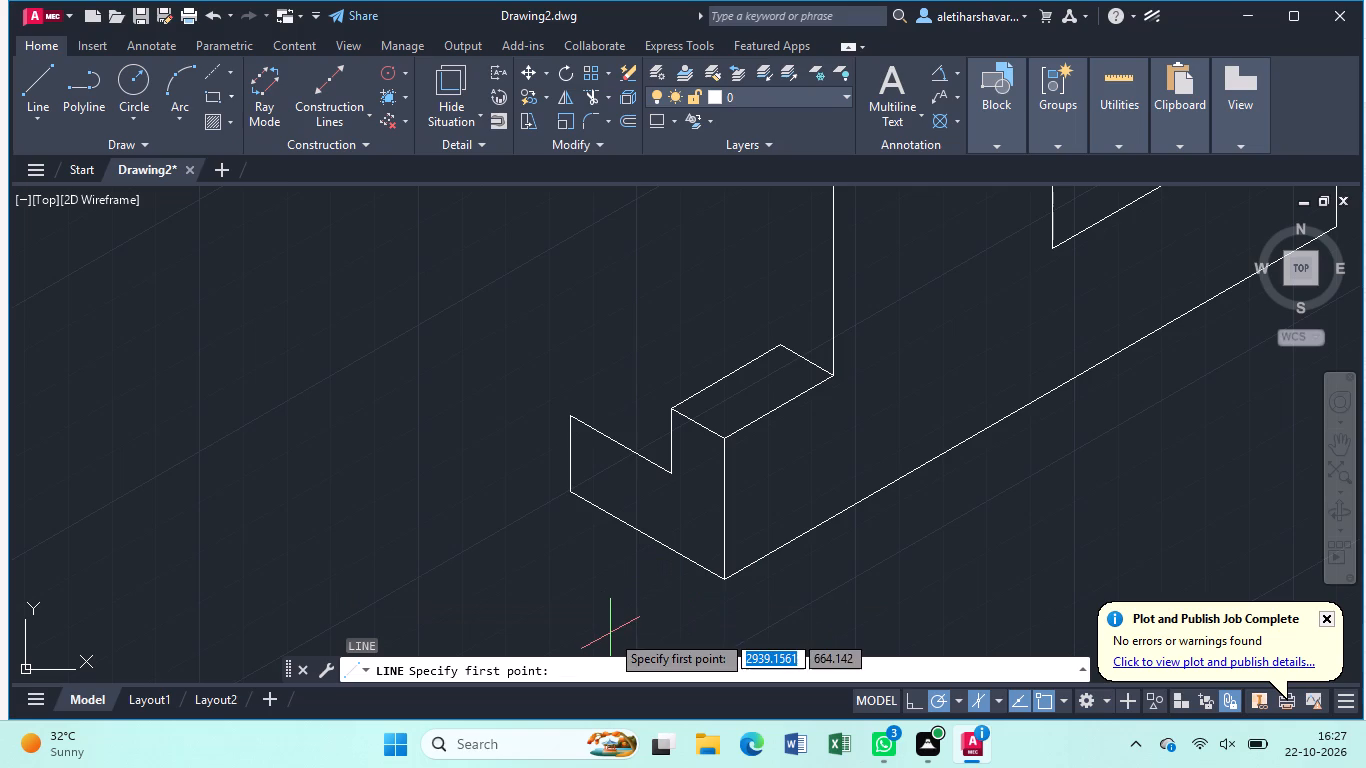
click(574, 414)
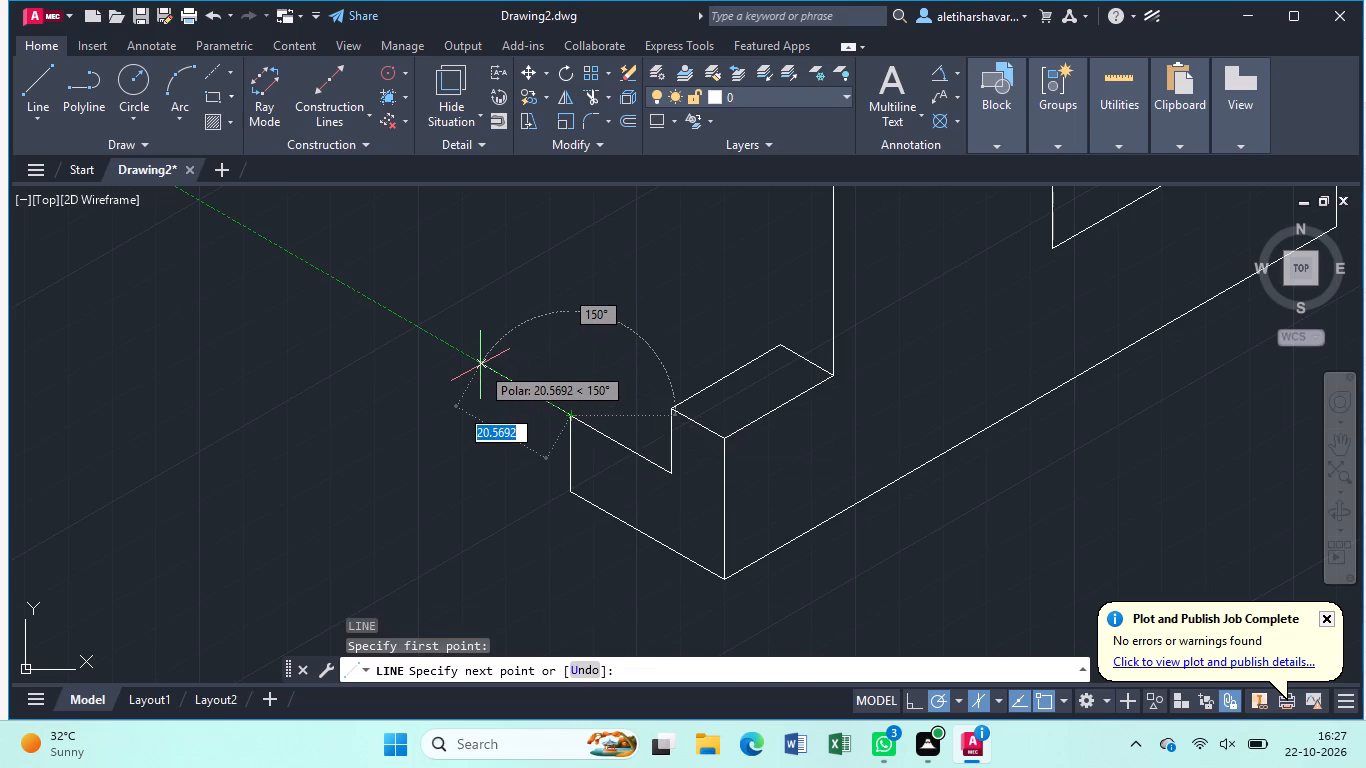
text(36)
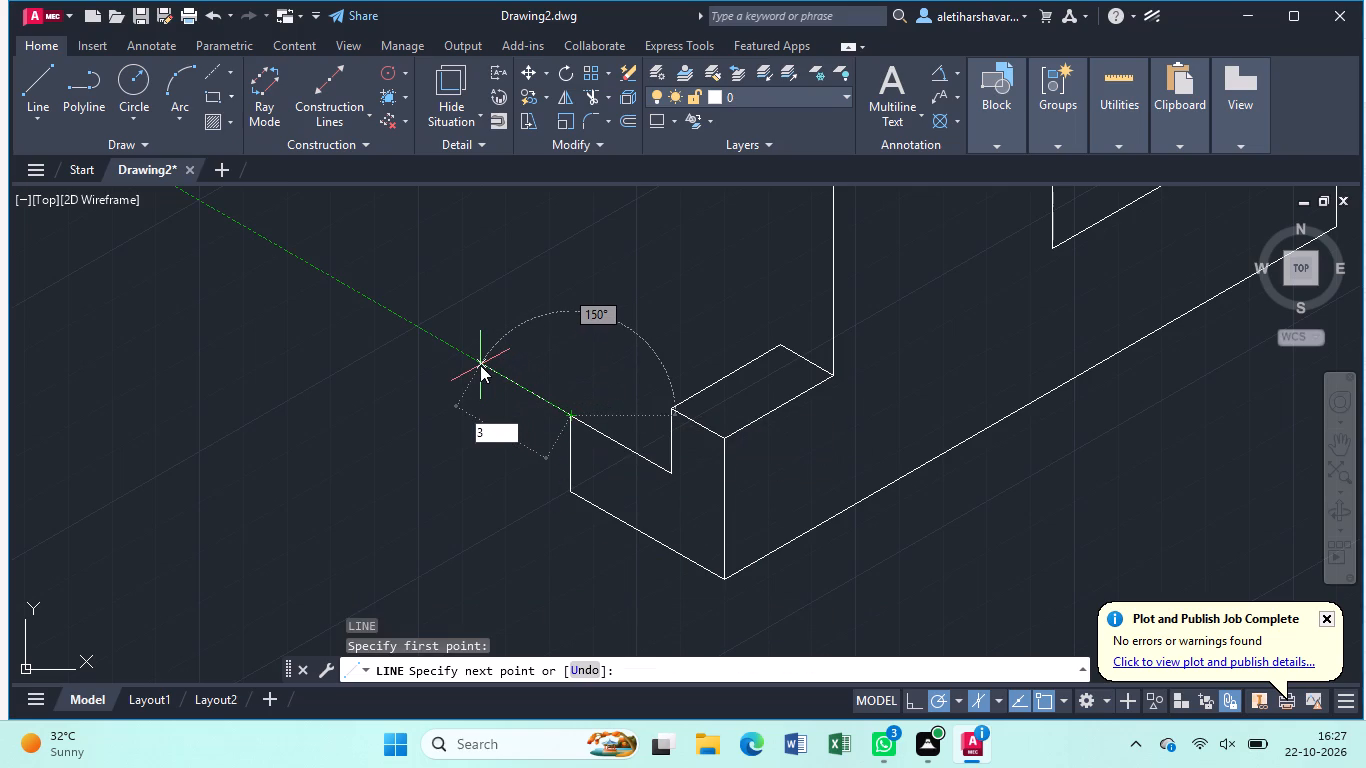
key(Return)
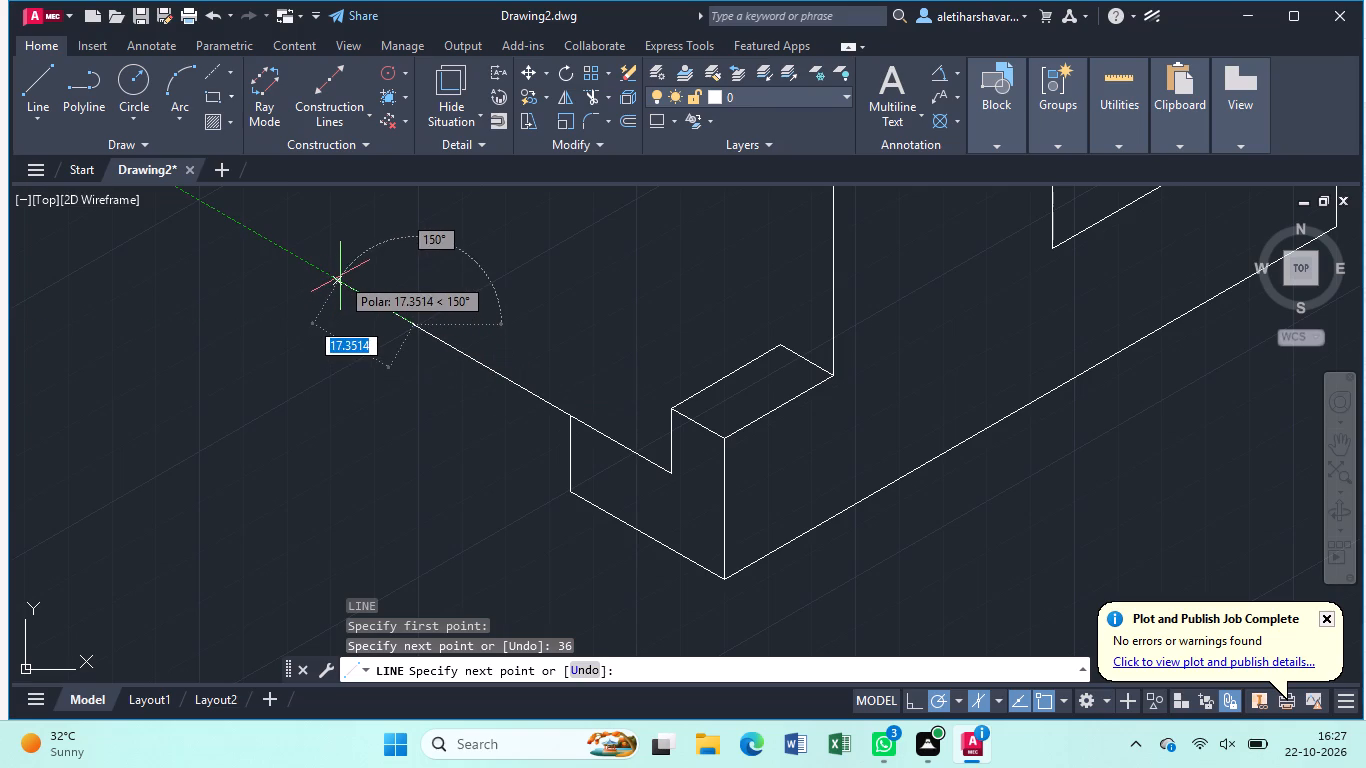
text(23)
key(Return)
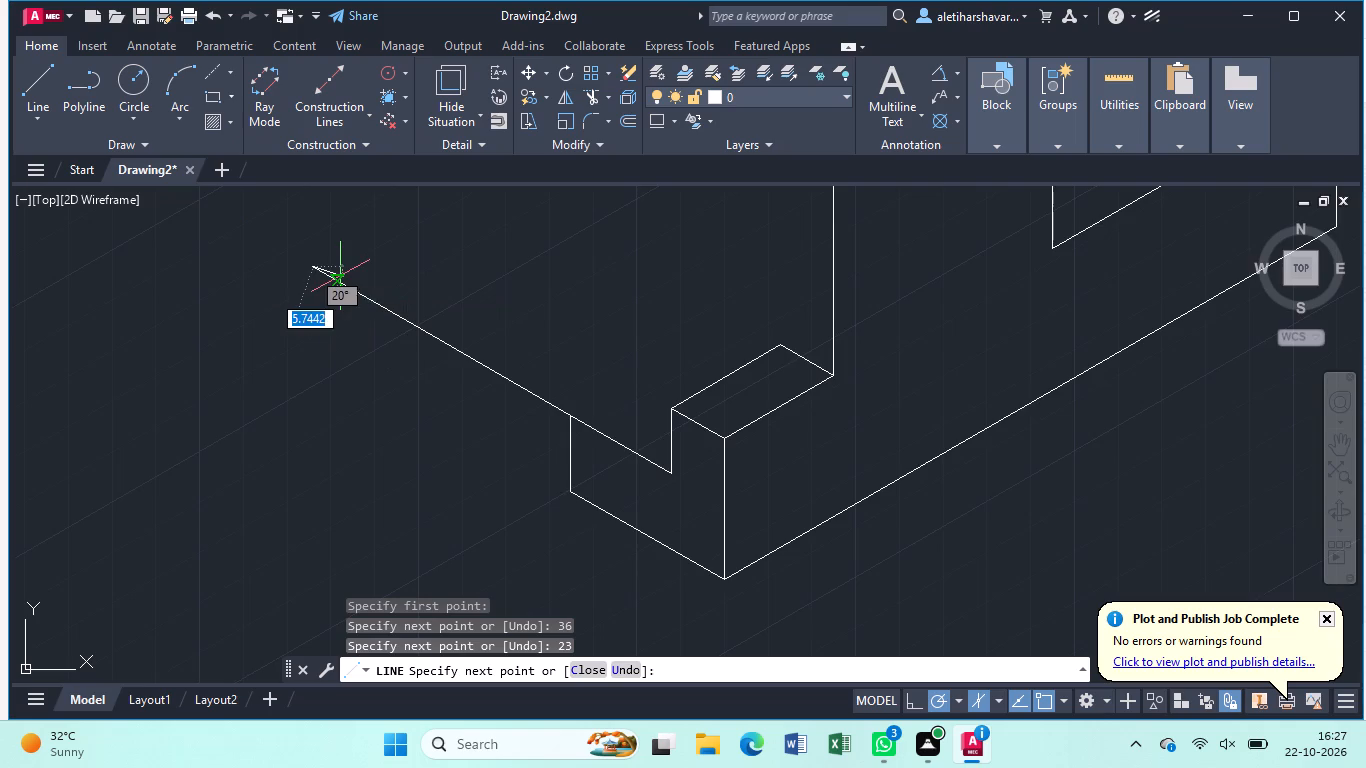
middle_drag(341, 277, 440, 490)
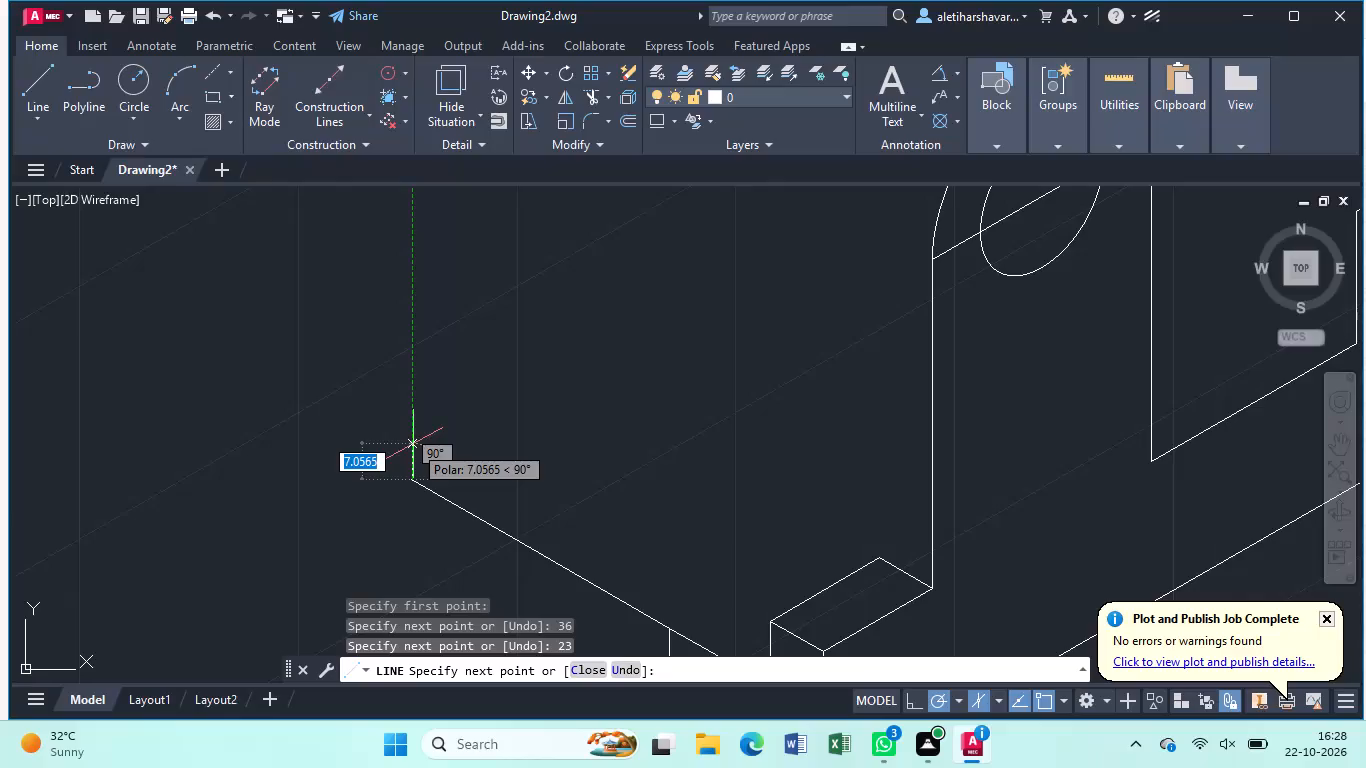
click(413, 409)
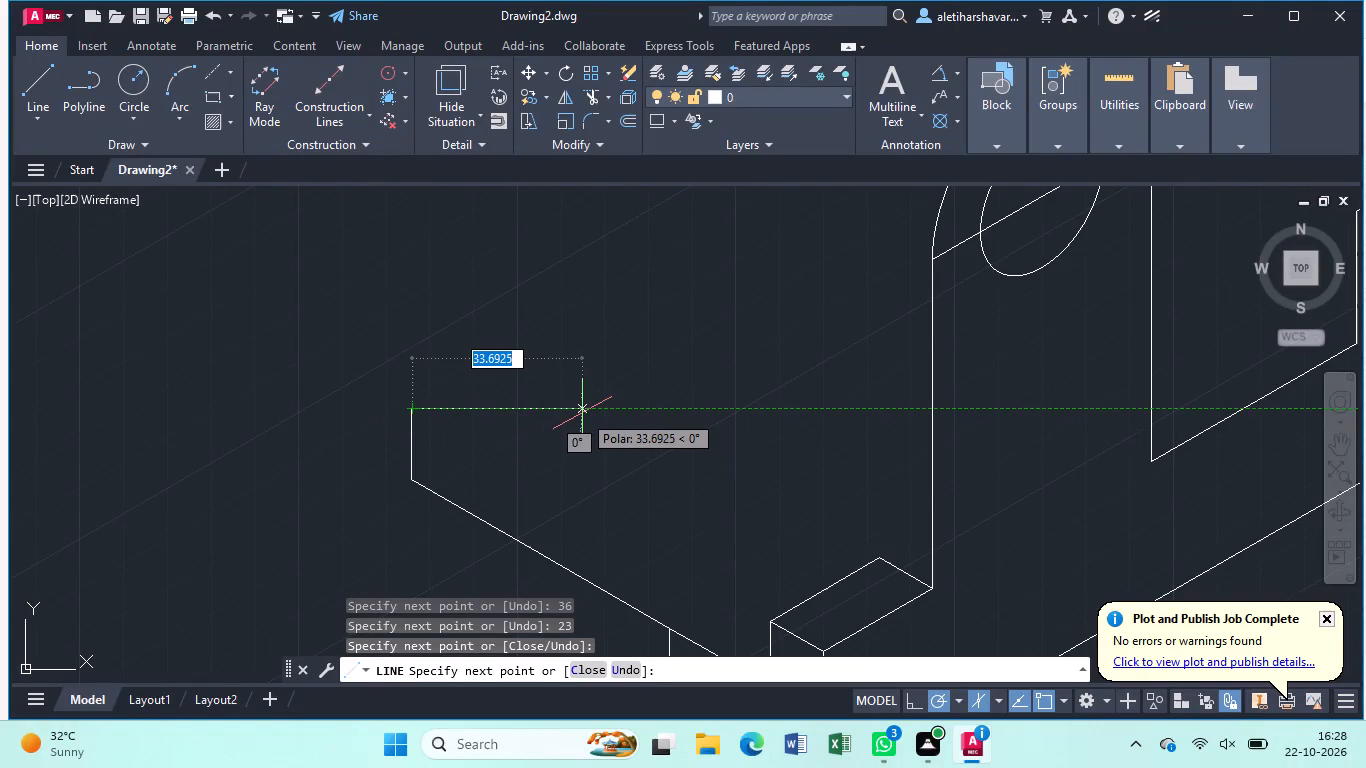
key(Escape)
Draw a construction line about 91 units long at 150° from the stepped block's upper back corner, passing the short freehand vertical line.
key(l)
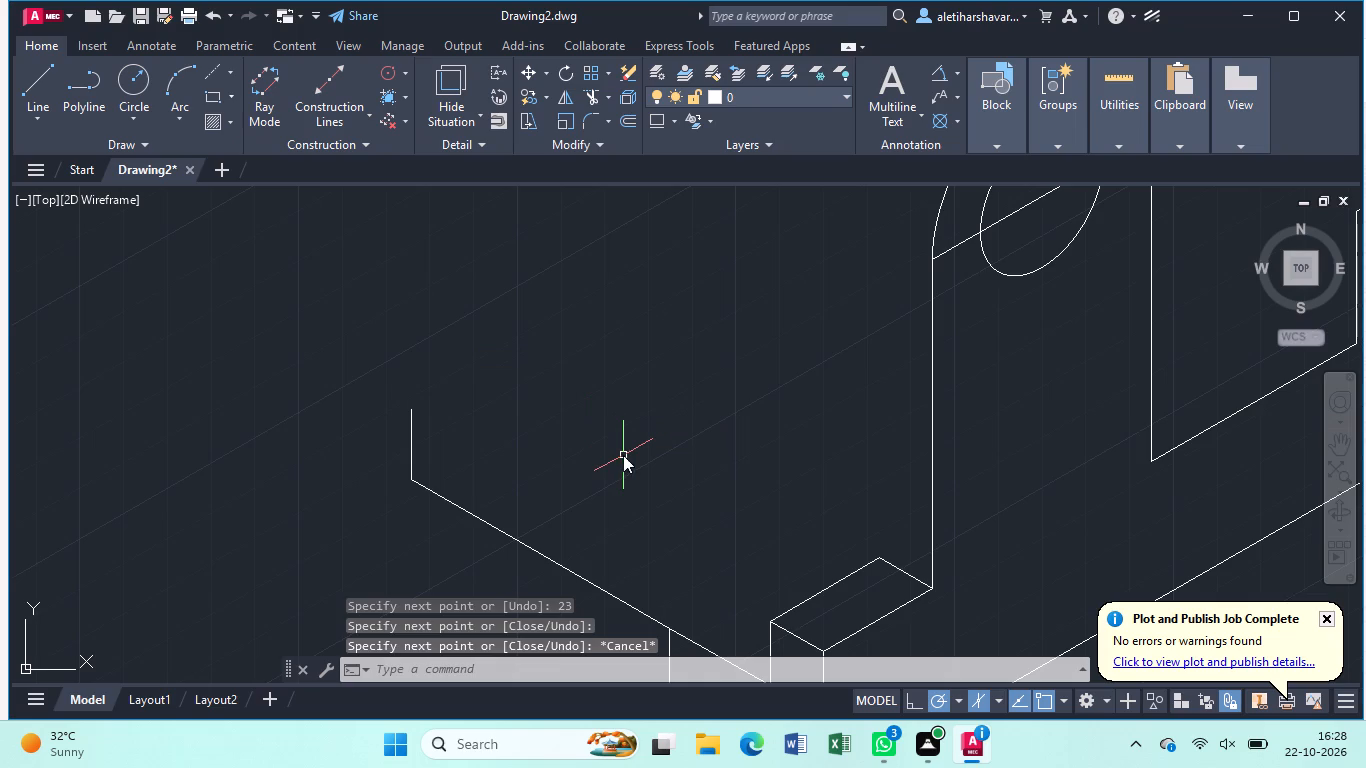
key(Return)
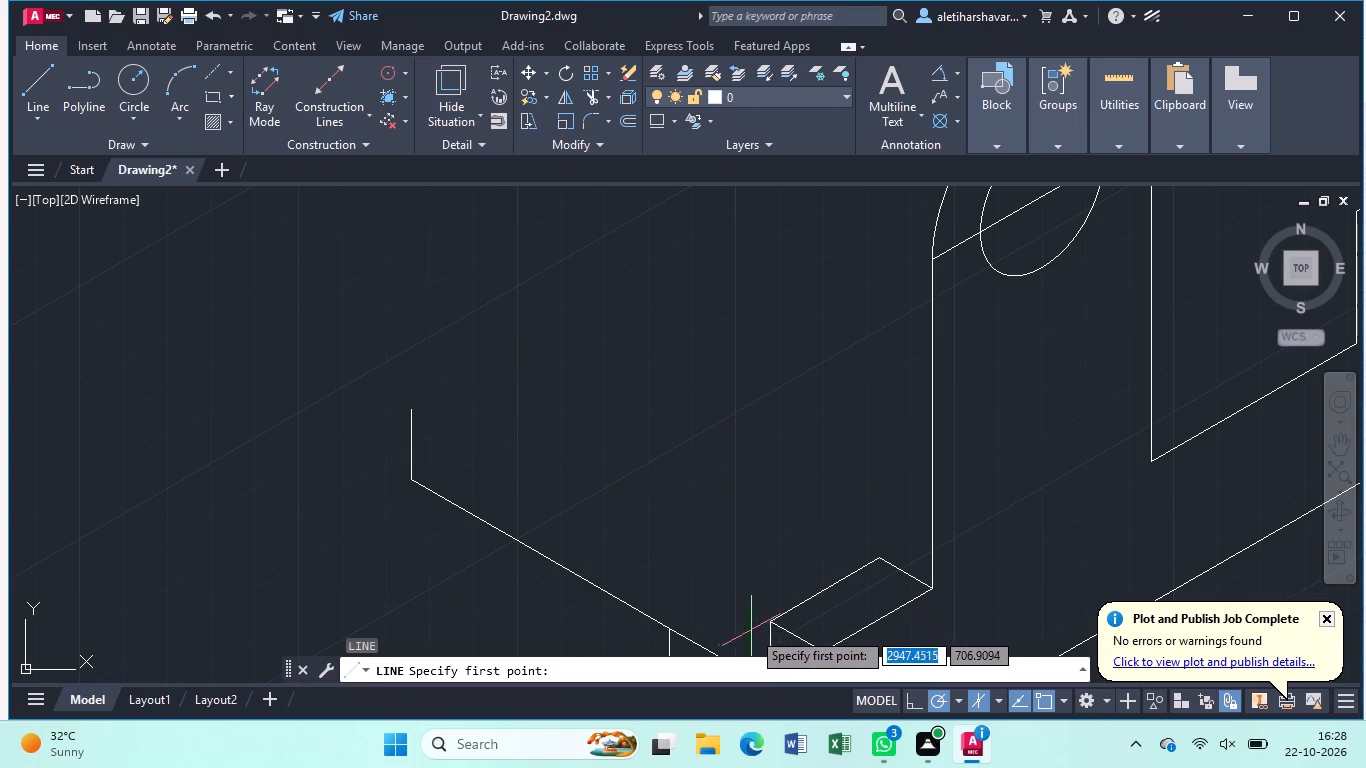
click(769, 625)
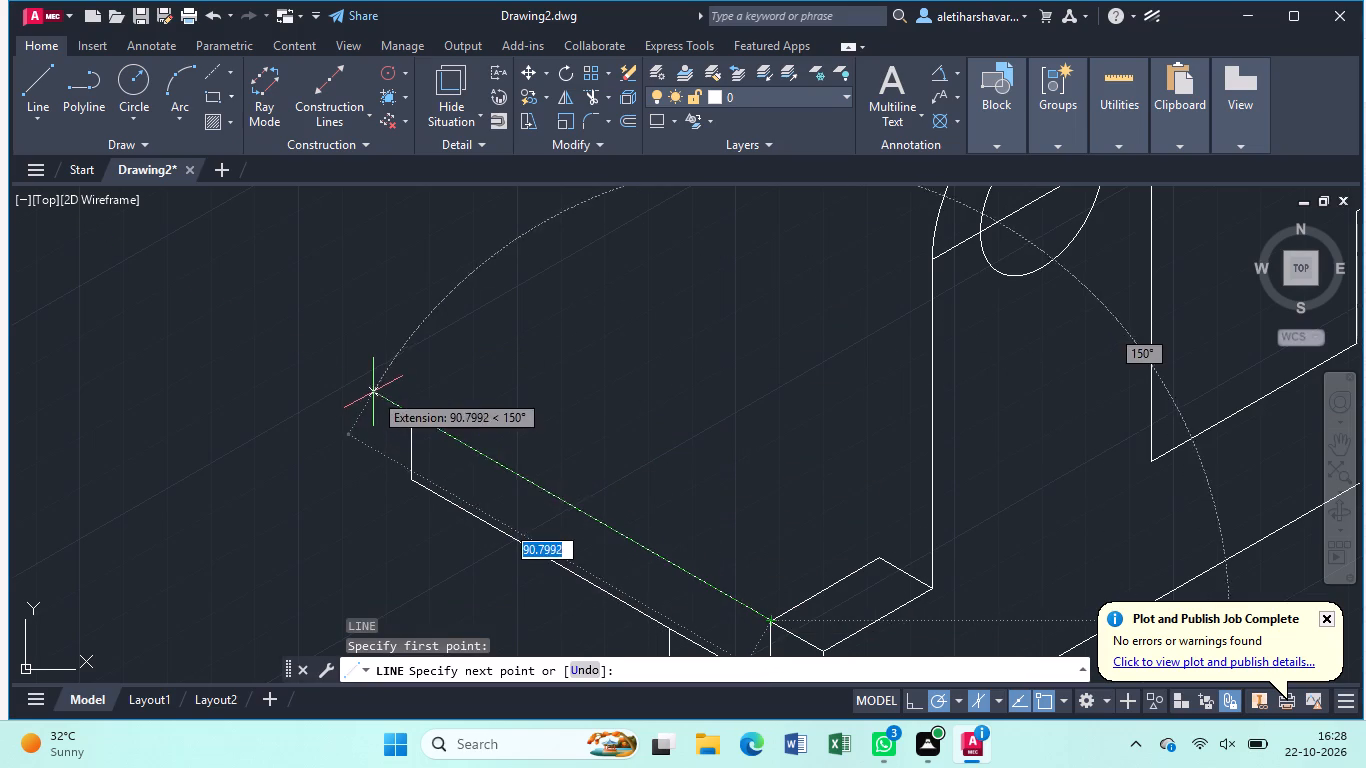
click(371, 386)
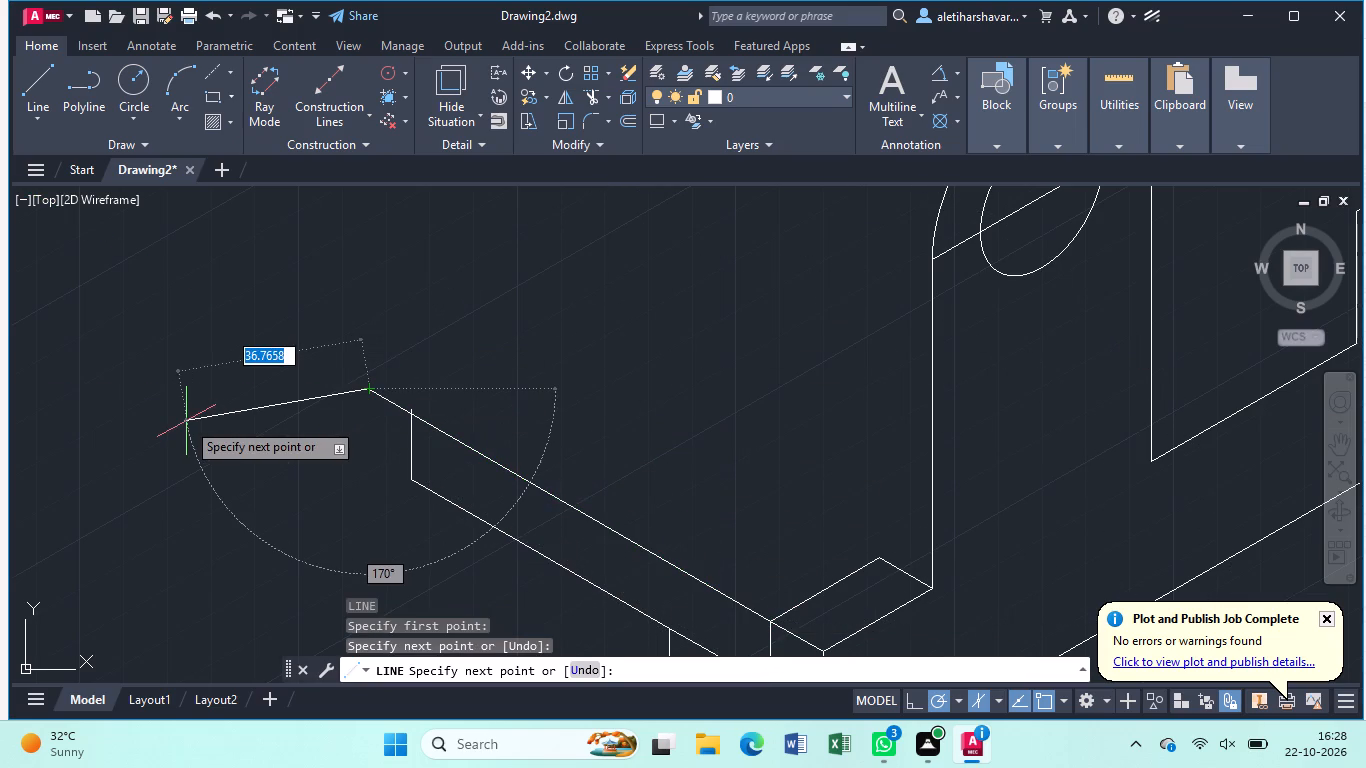
key(Escape)
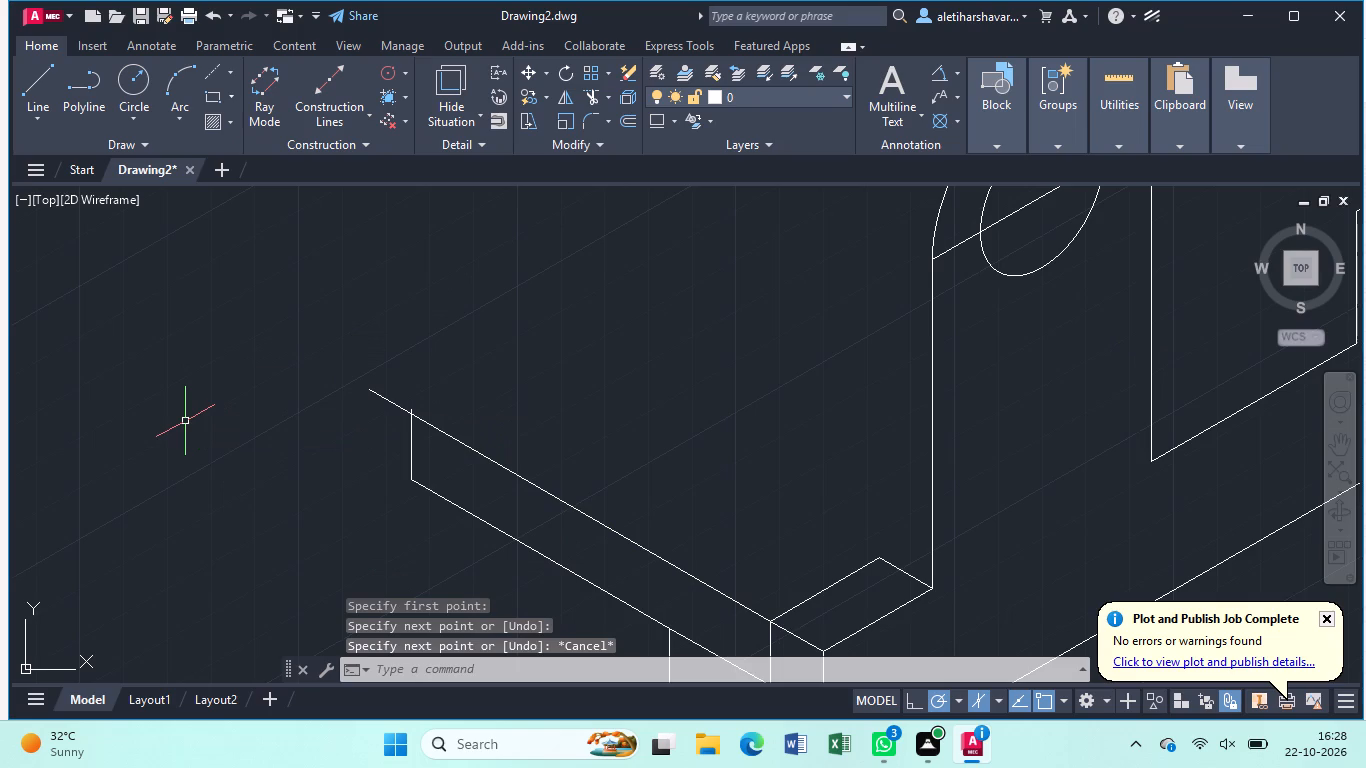
Trim the short vertical line's excess above the 150° construction line, and remove the construction line itself.
key(t)
key(r)
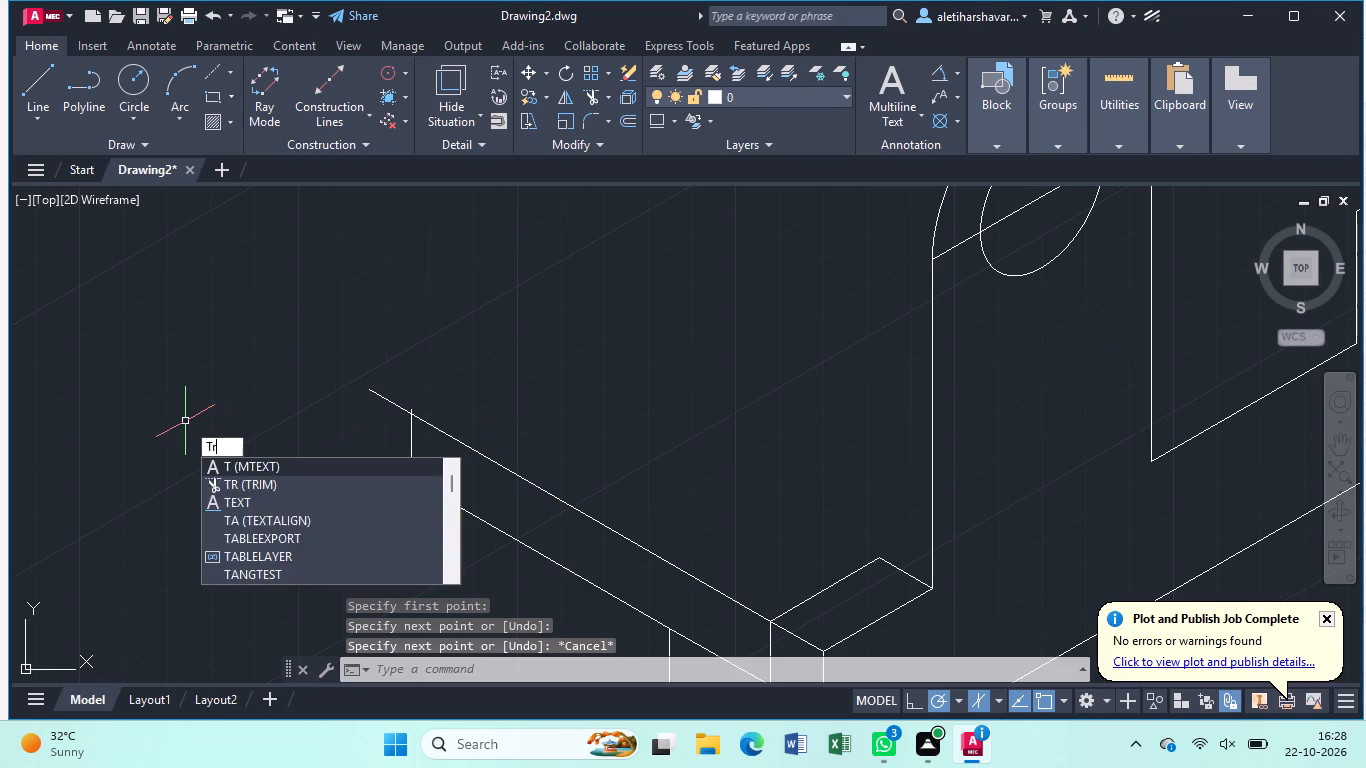
key(Return)
scroll(366, 415, up, 1)
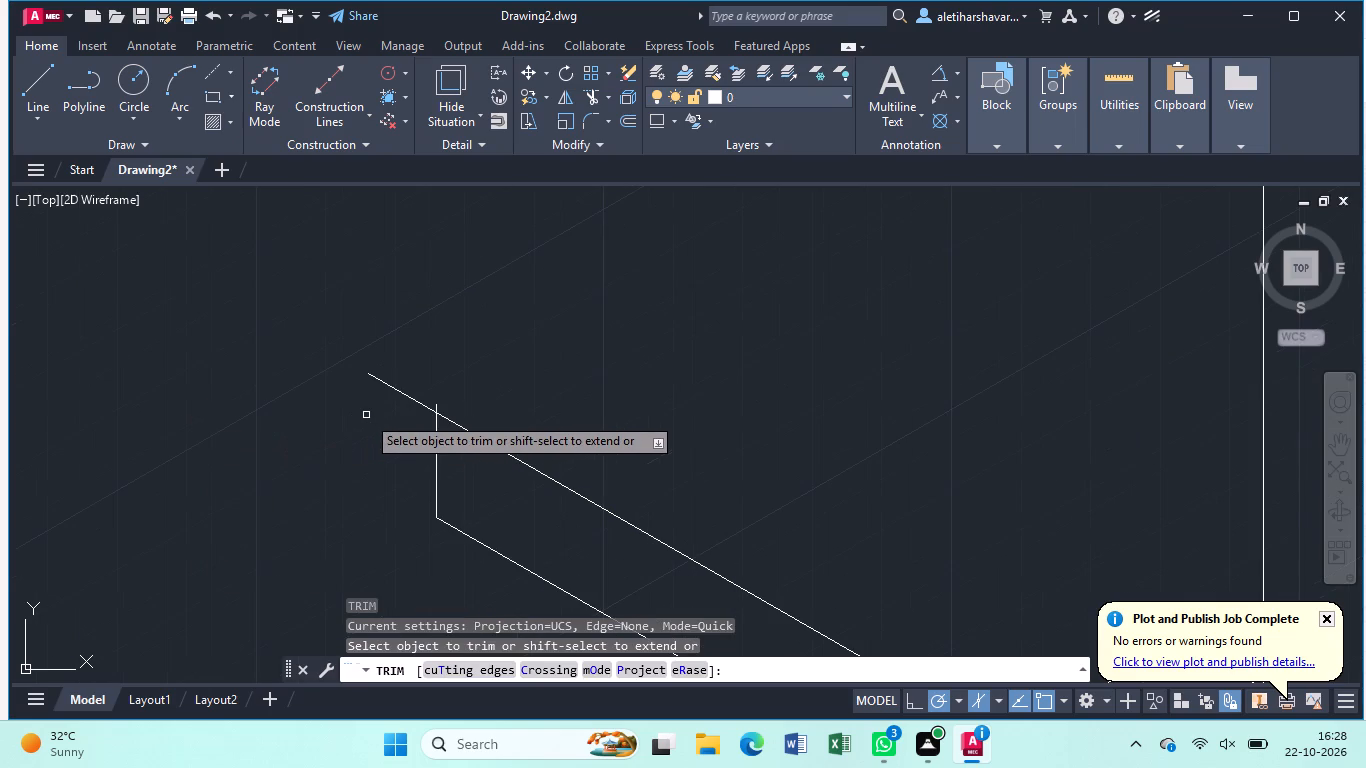
click(437, 407)
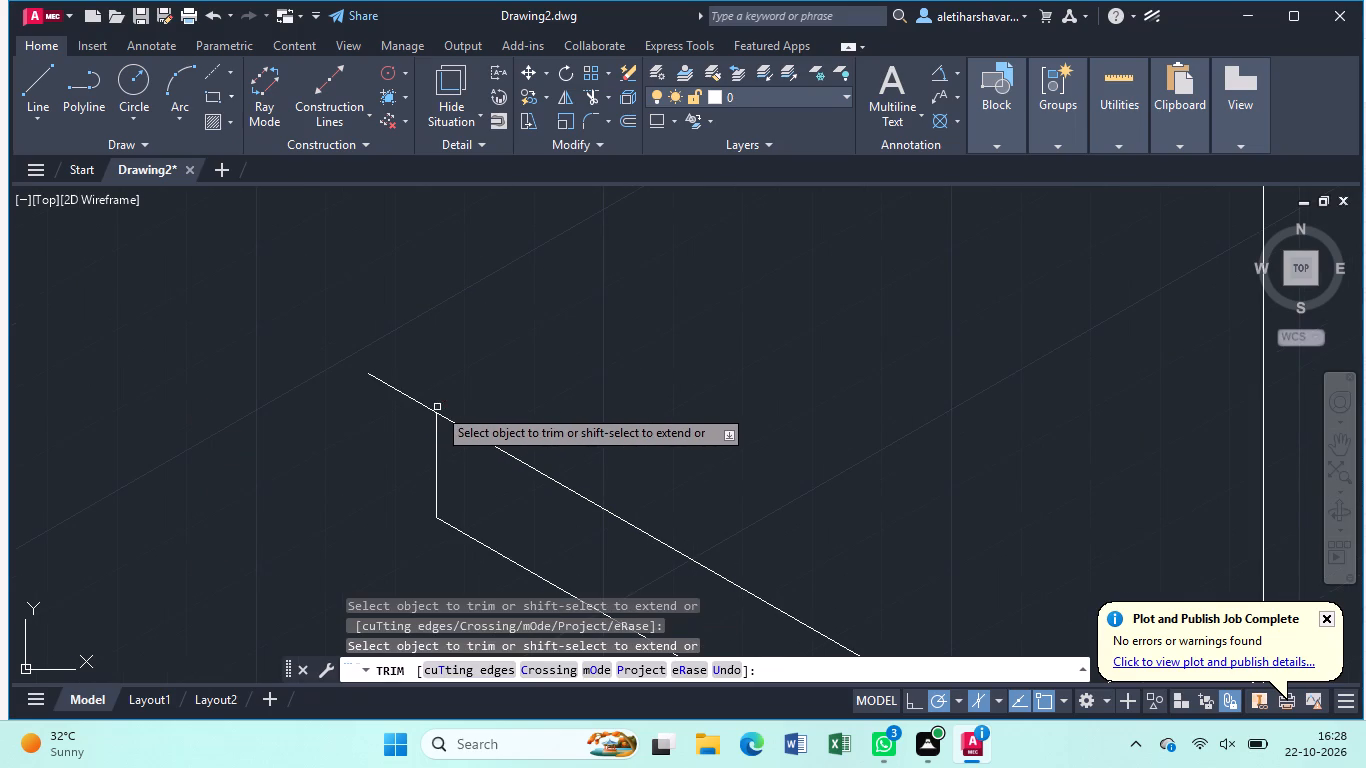
click(431, 409)
click(450, 424)
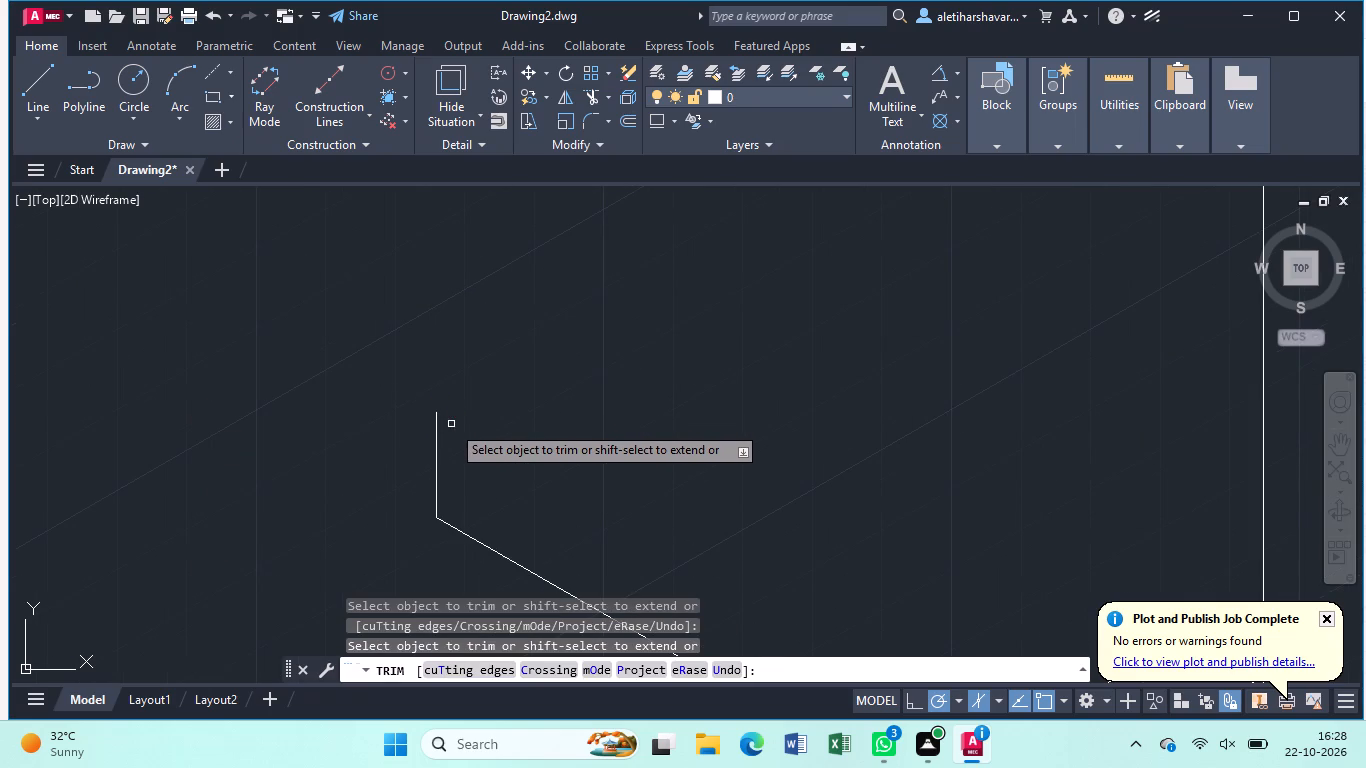
scroll(451, 425, down, 3)
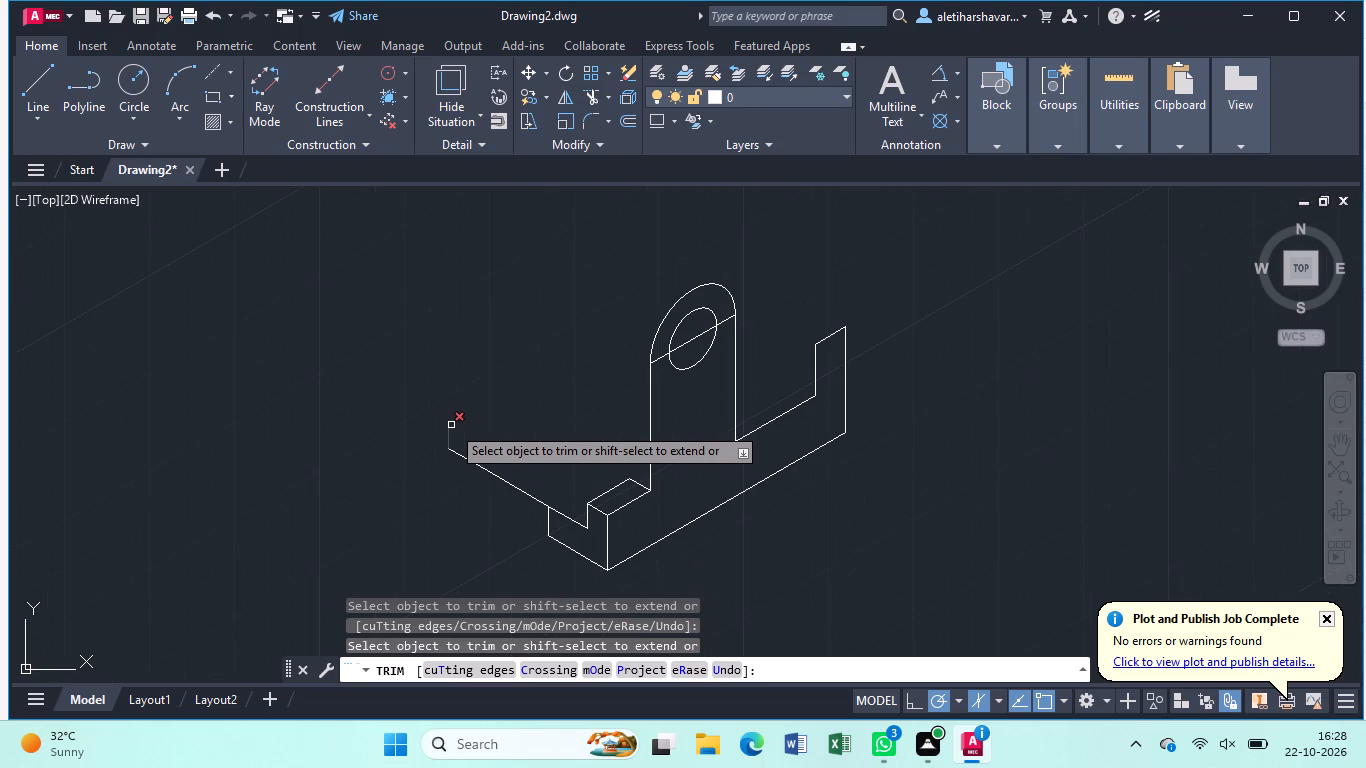
key(Escape)
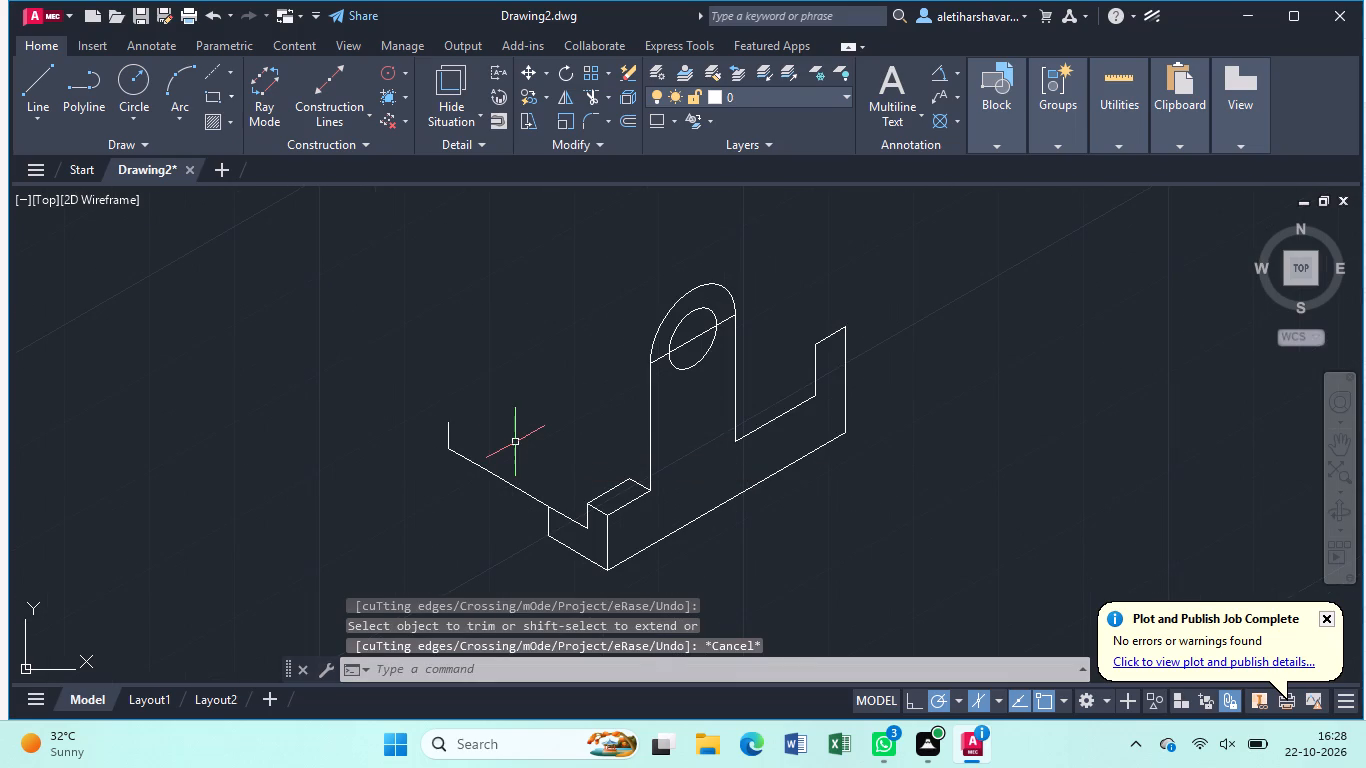
From the trimmed vertical edge's upper end, draw lines of 12 units at 150°, 28 at 270° and 23 at 330°.
key(l)
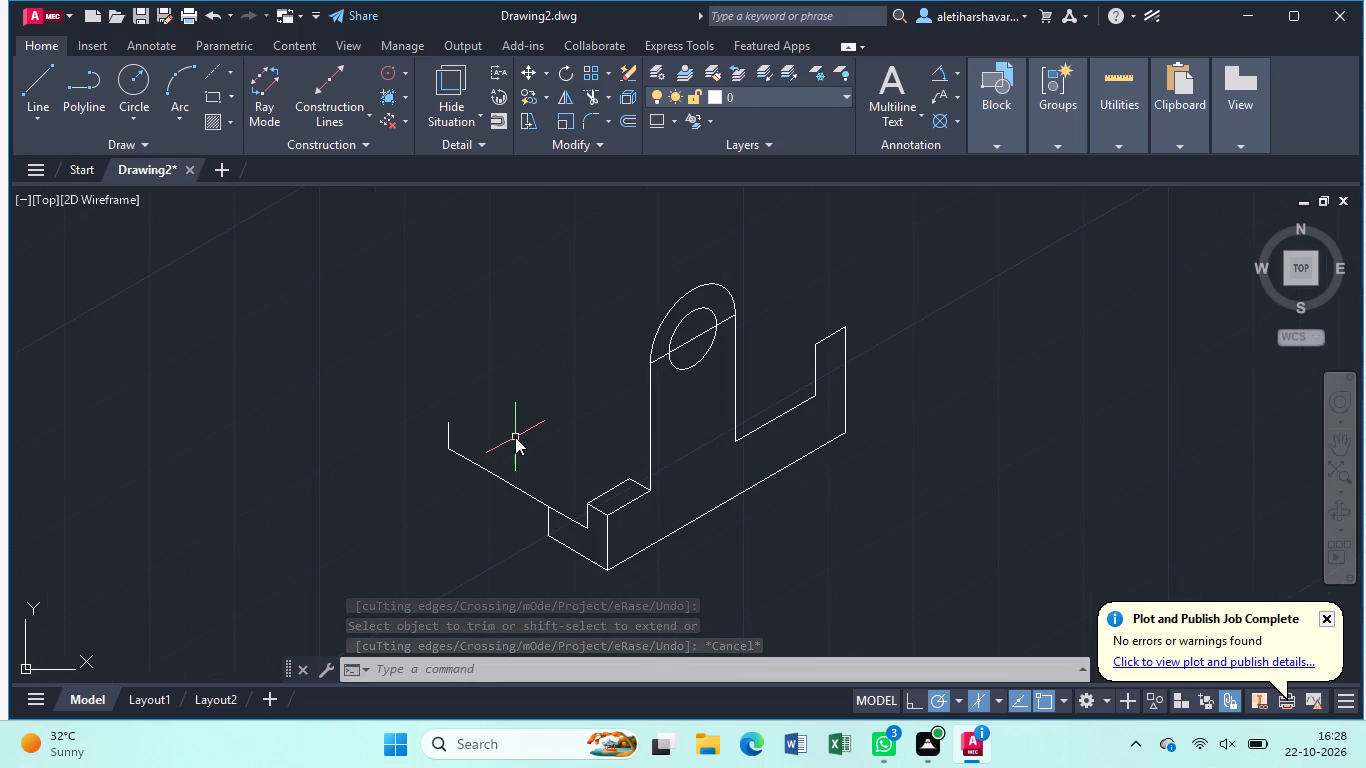
key(Return)
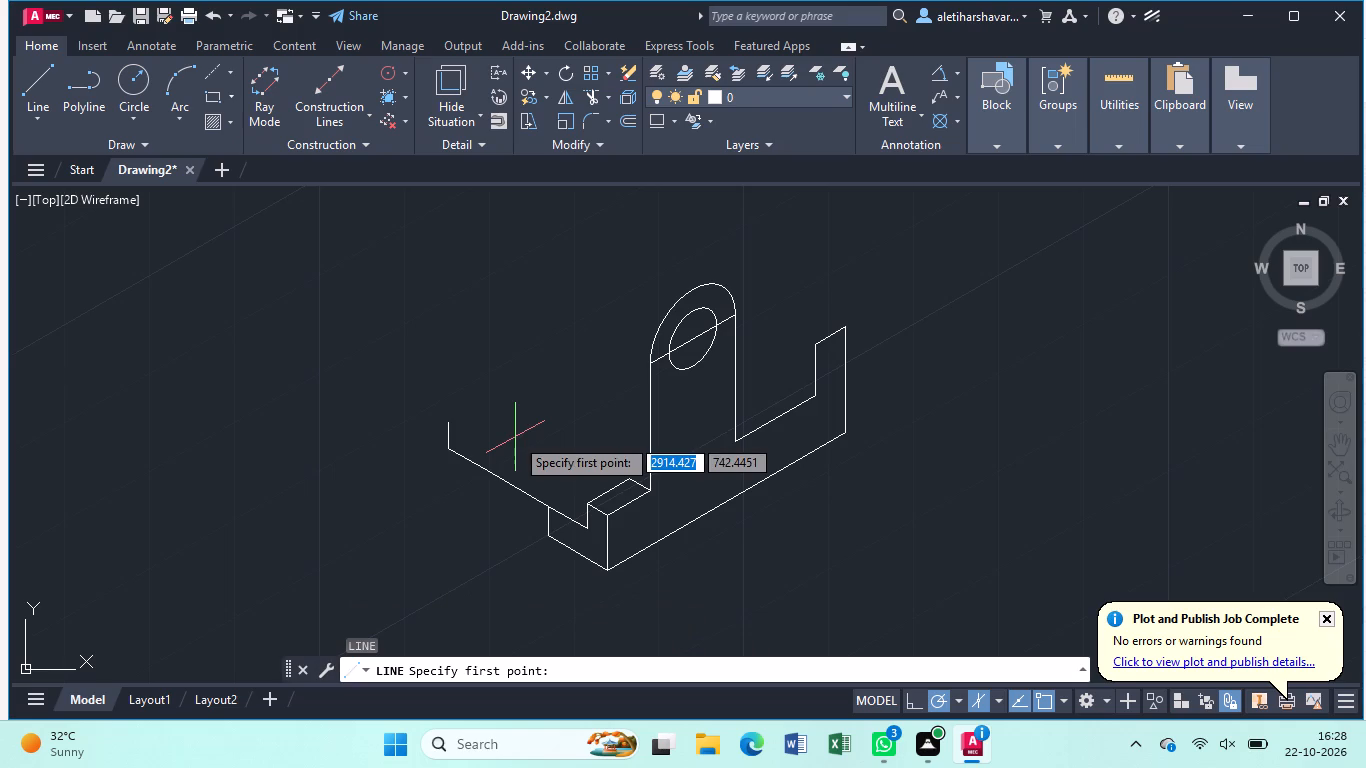
click(447, 424)
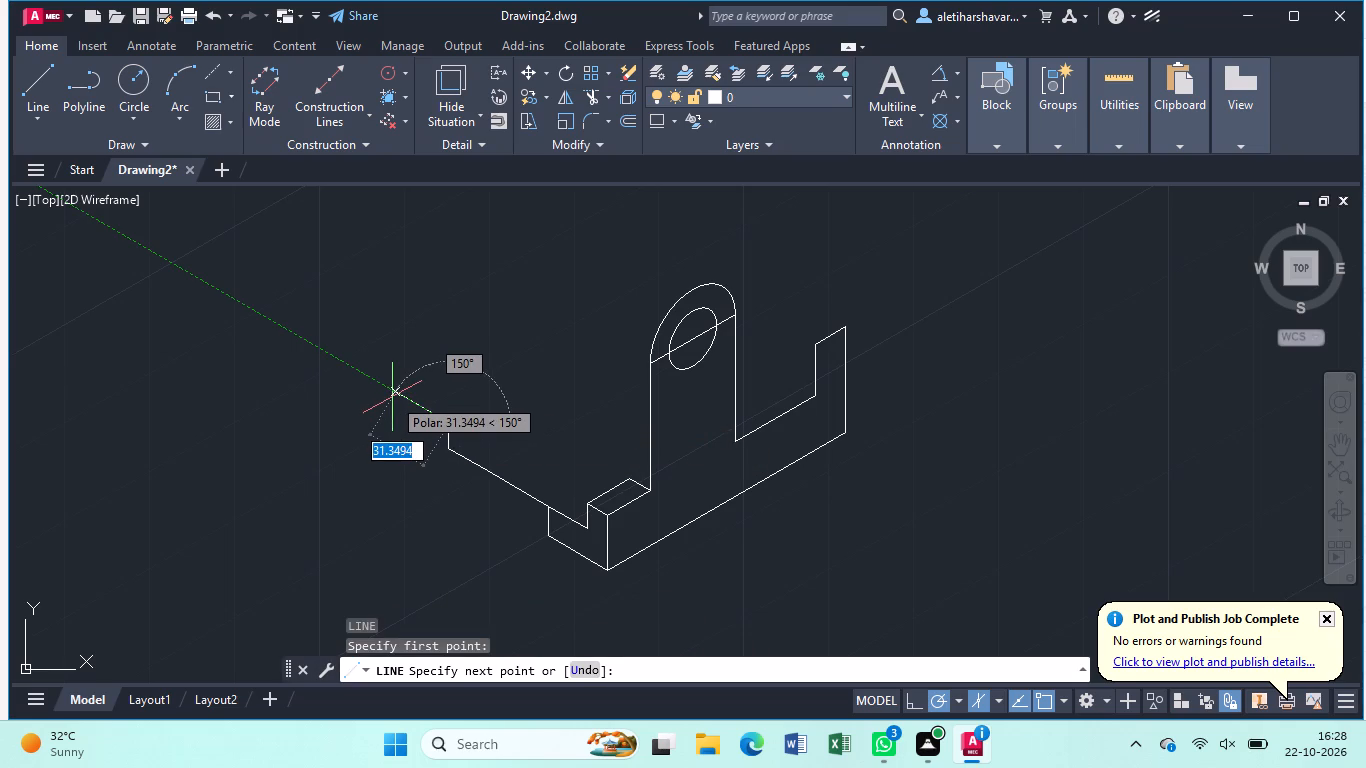
text(12)
key(Return)
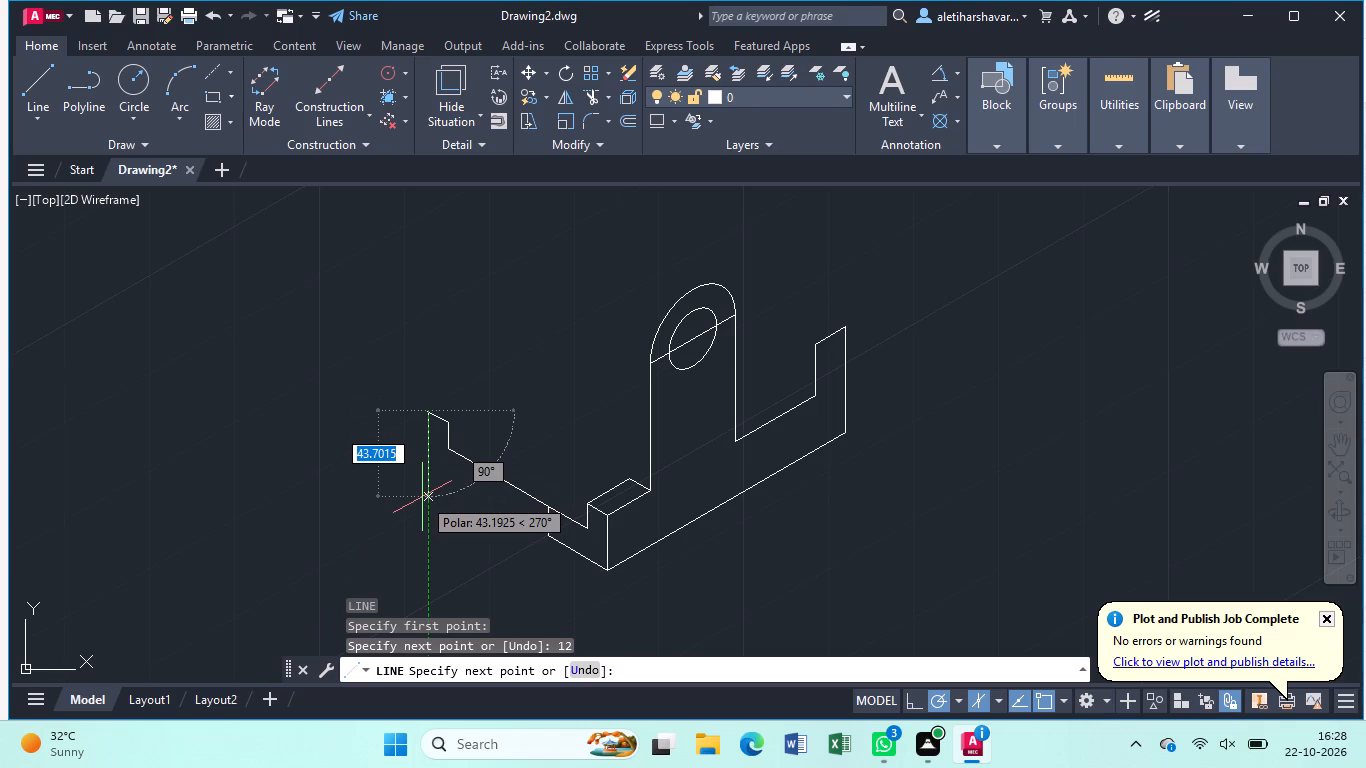
key(2)
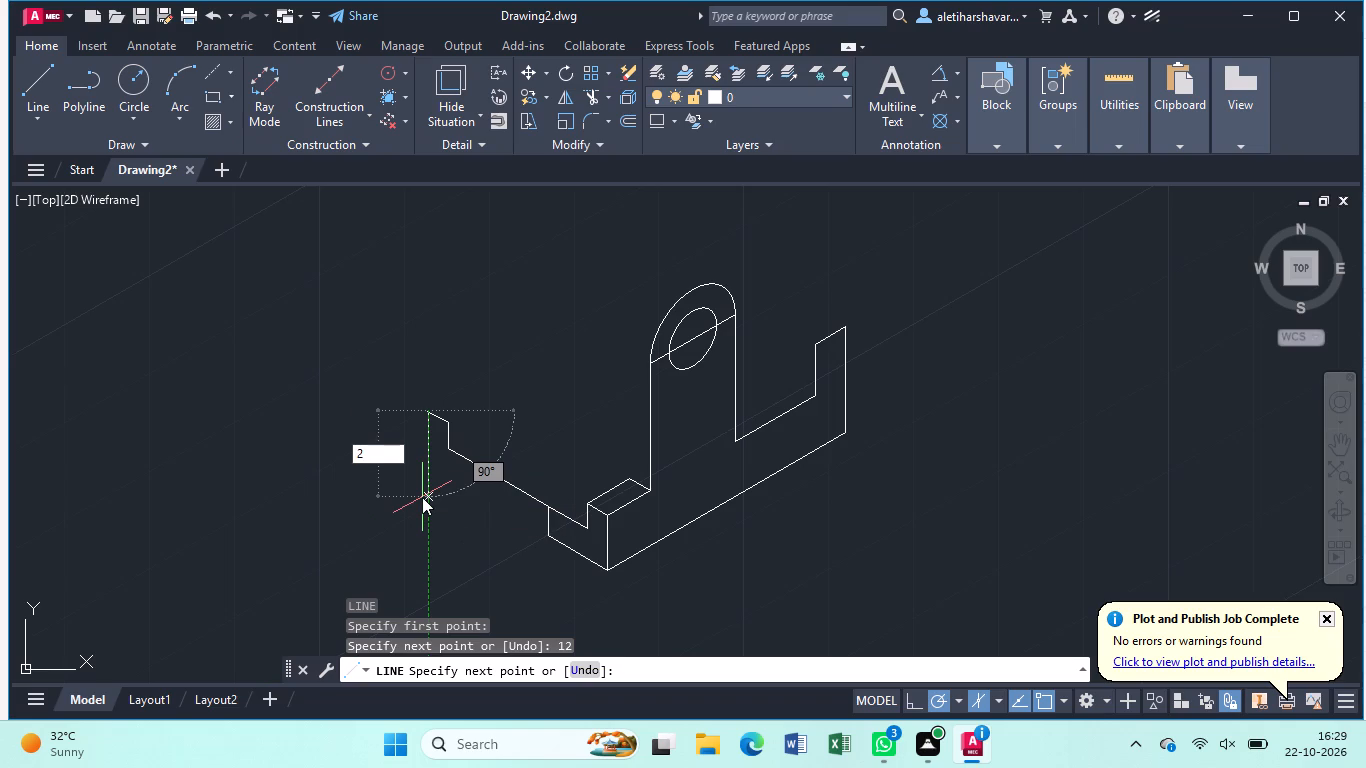
key(8)
key(Return)
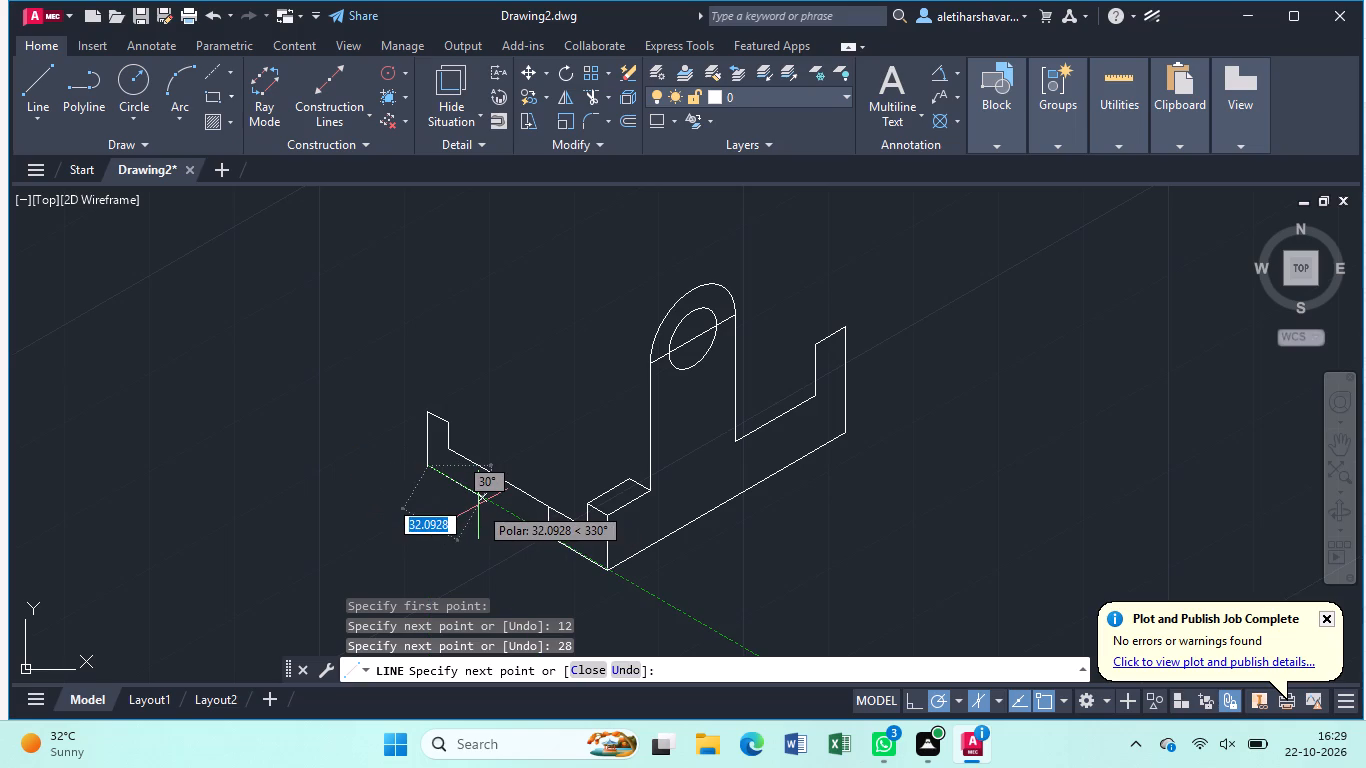
text(23)
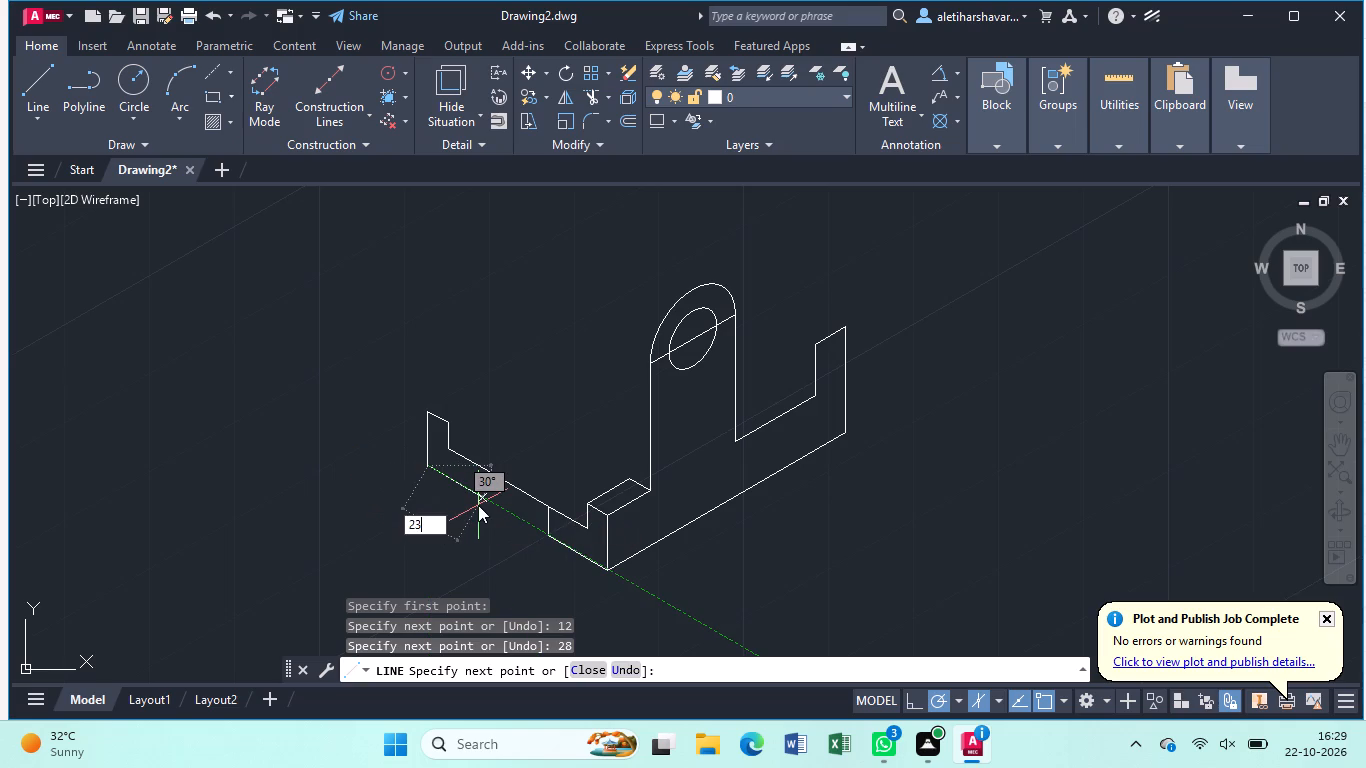
key(Return)
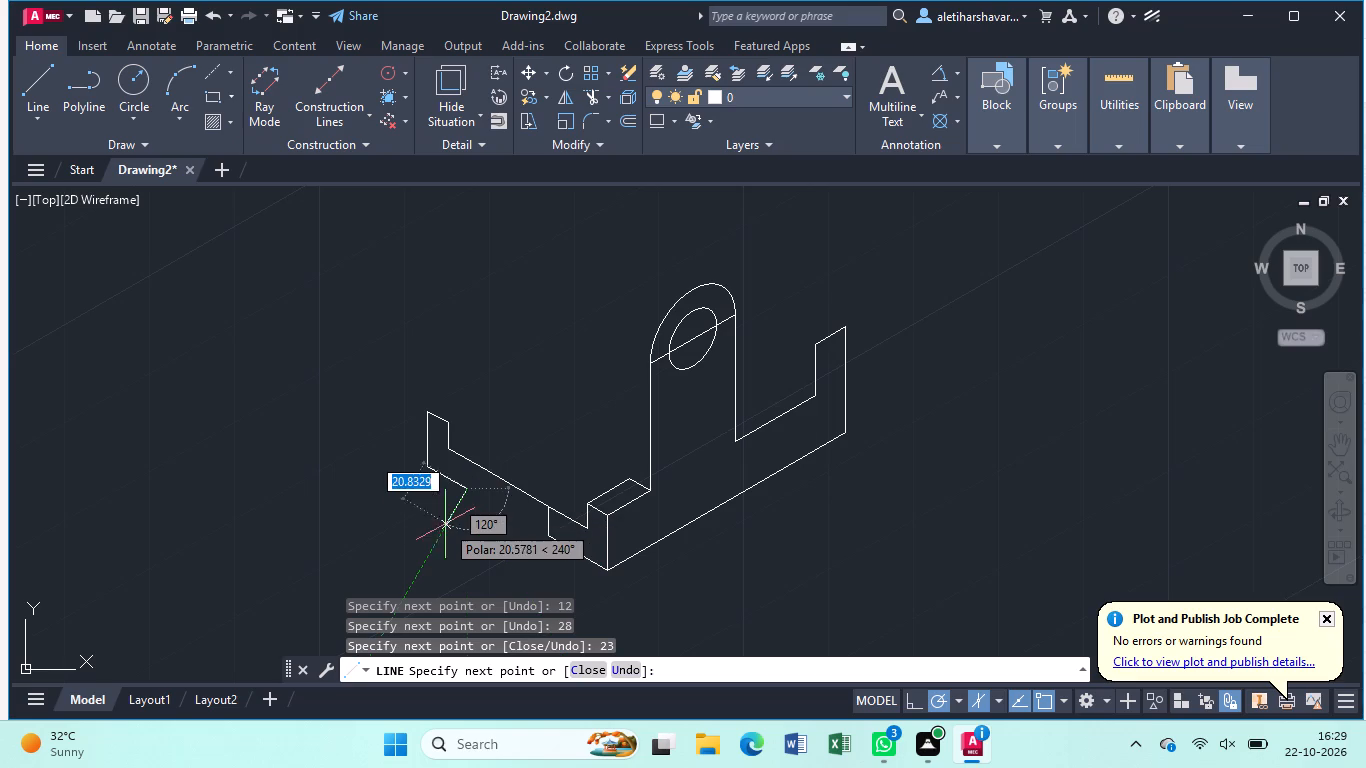
key(Escape)
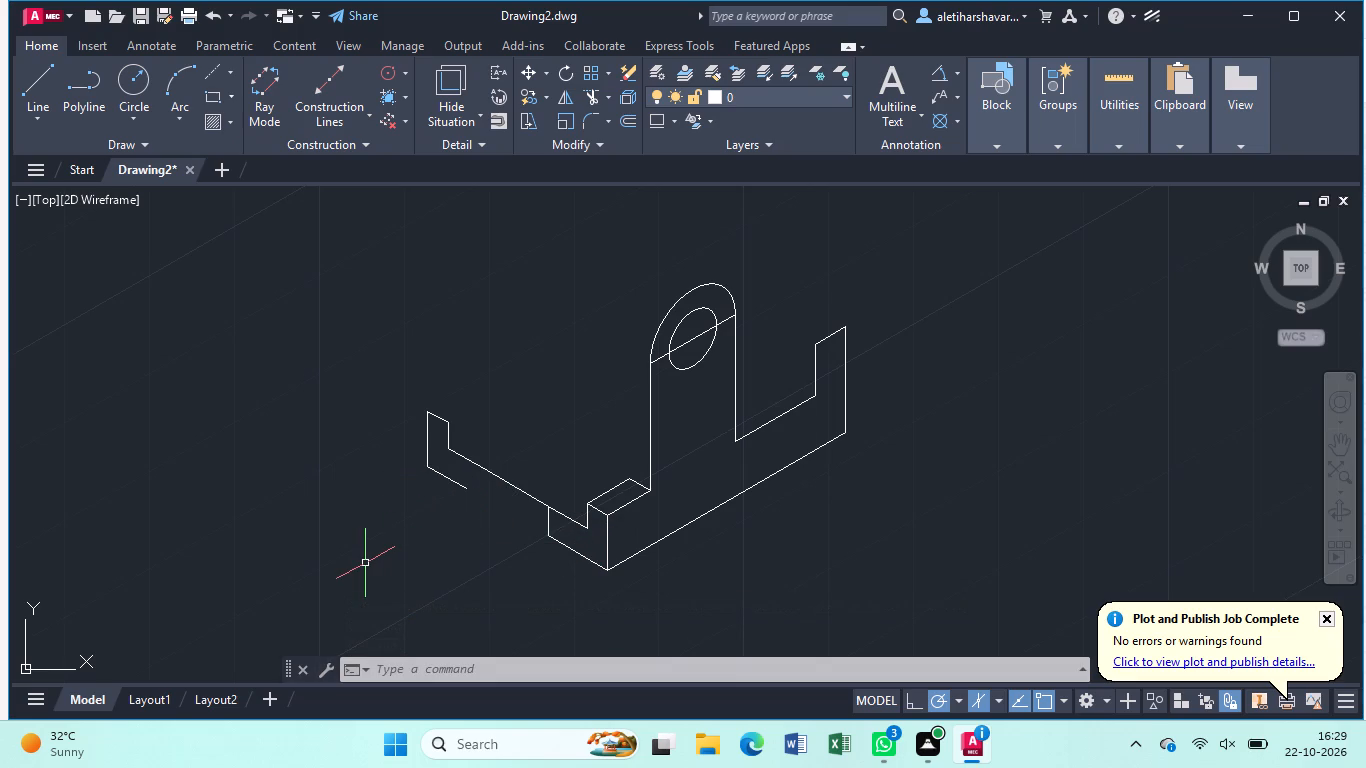
Close the far end face with a vertical line up from the 23-unit edge's end, trimmed at the long slanted edge.
key(l)
key(Return)
click(471, 492)
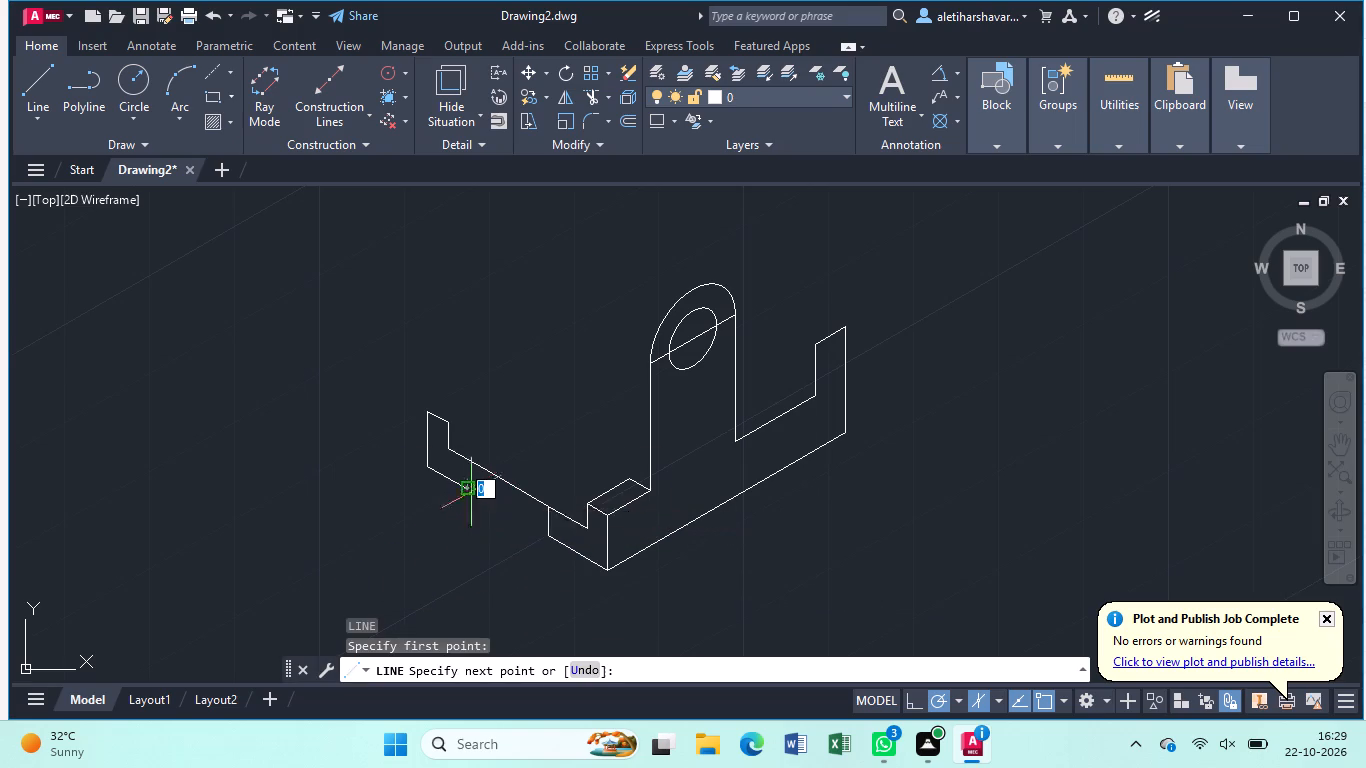
click(475, 429)
key(Escape)
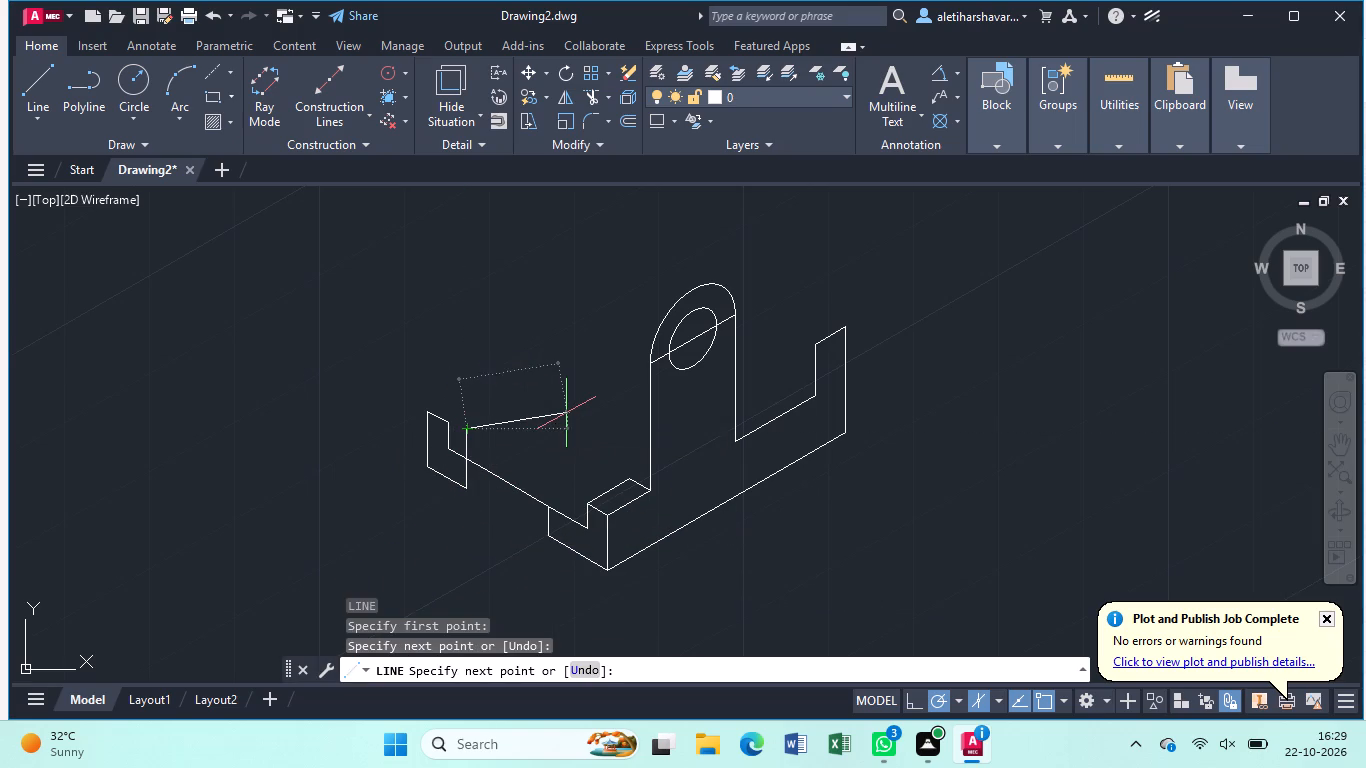
text(tr)
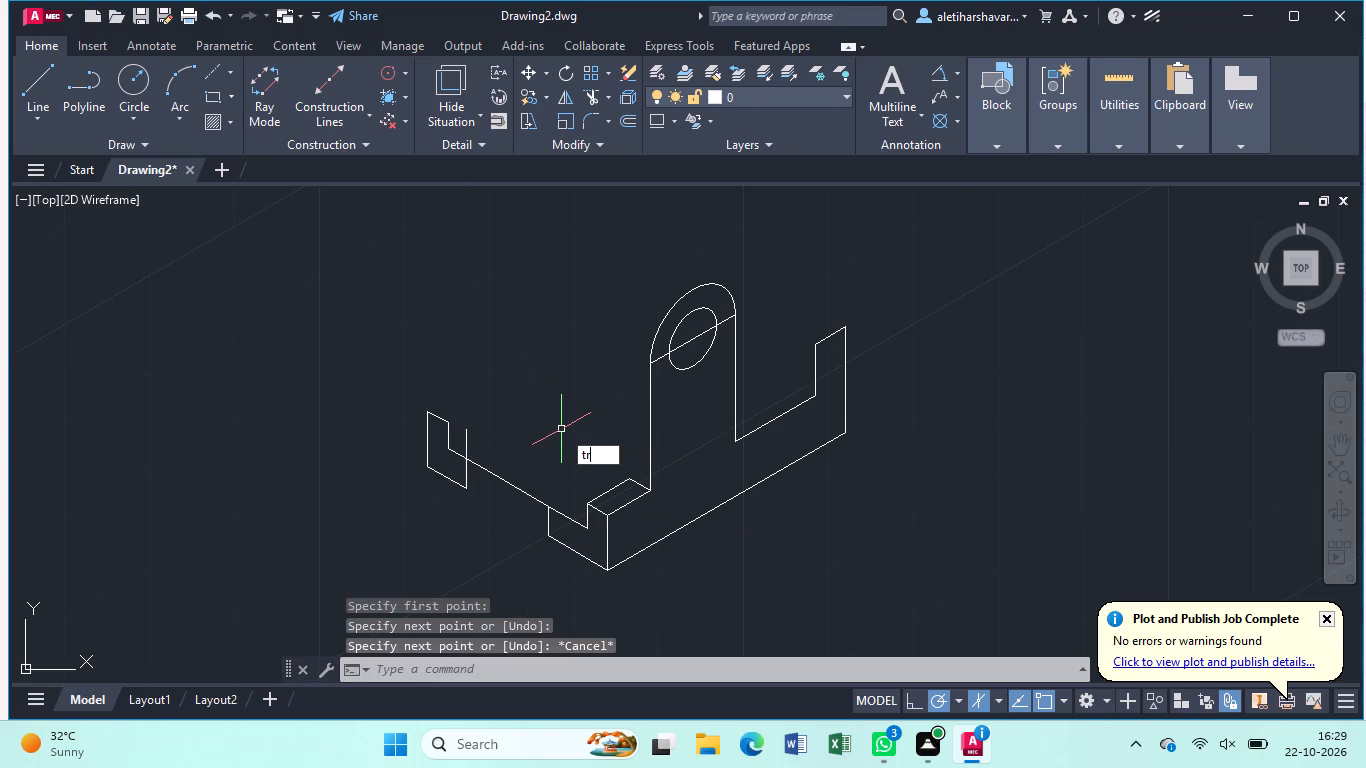
key(Return)
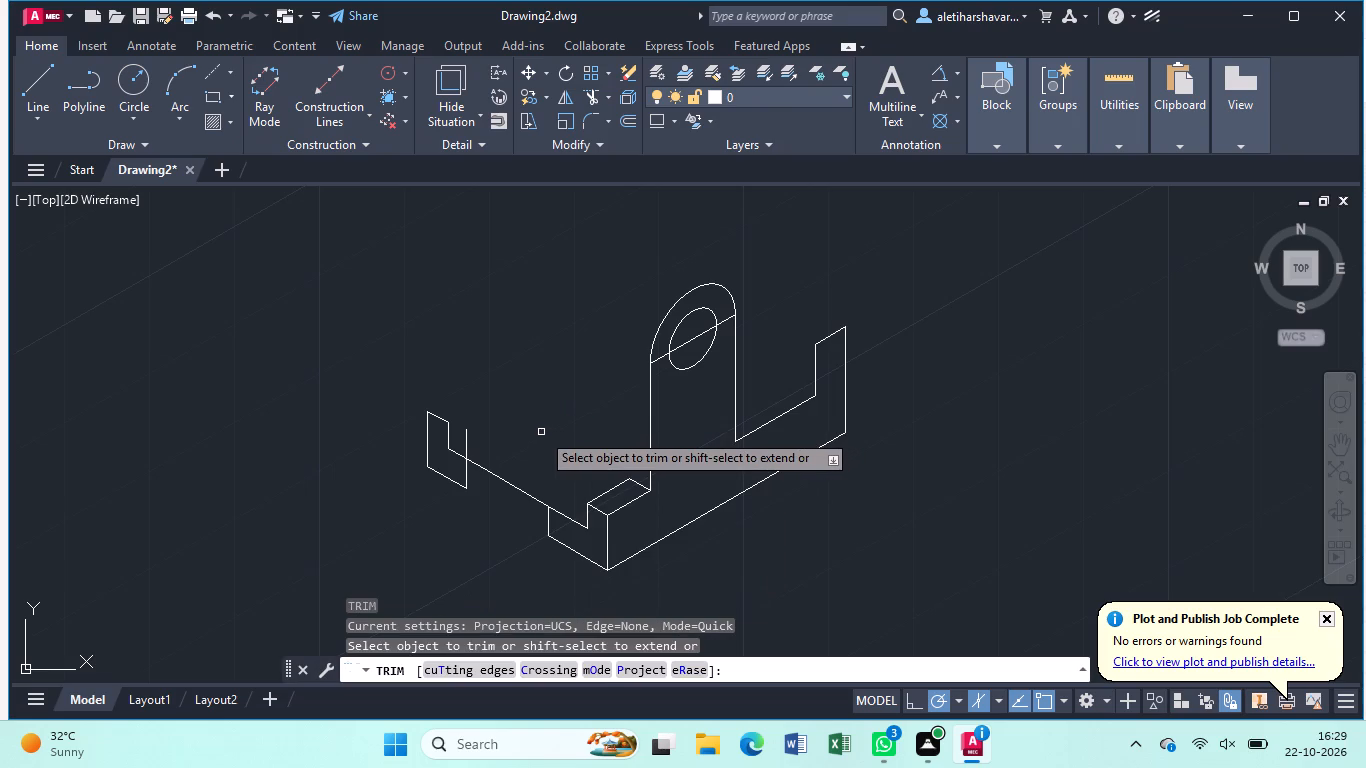
click(467, 443)
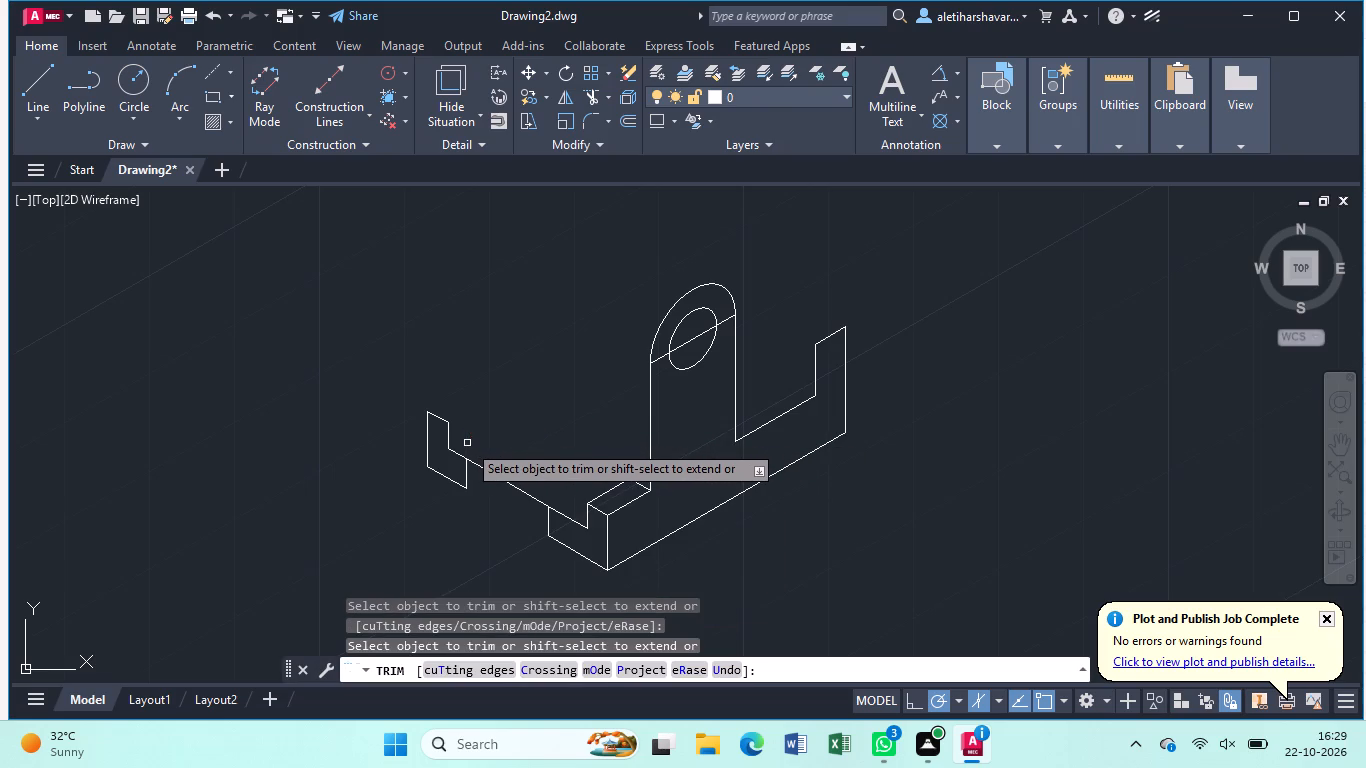
key(Escape)
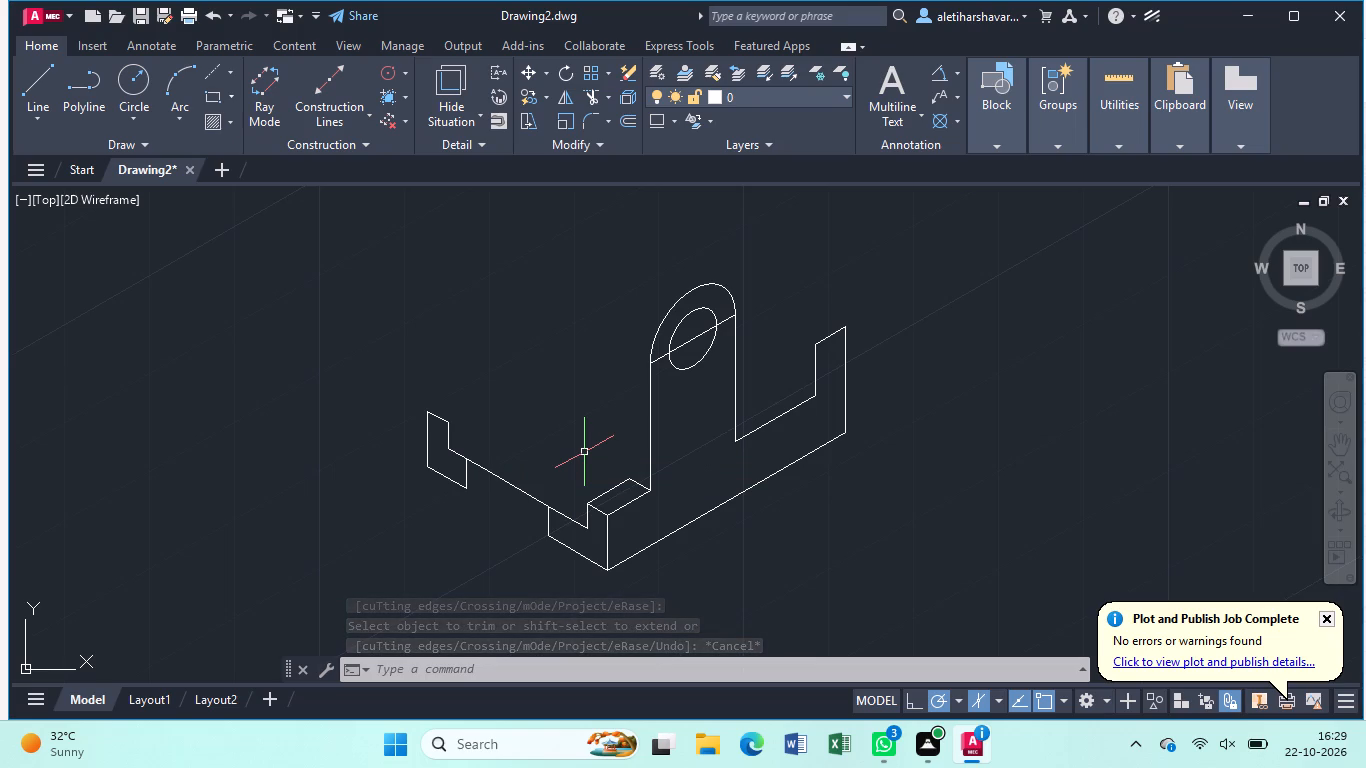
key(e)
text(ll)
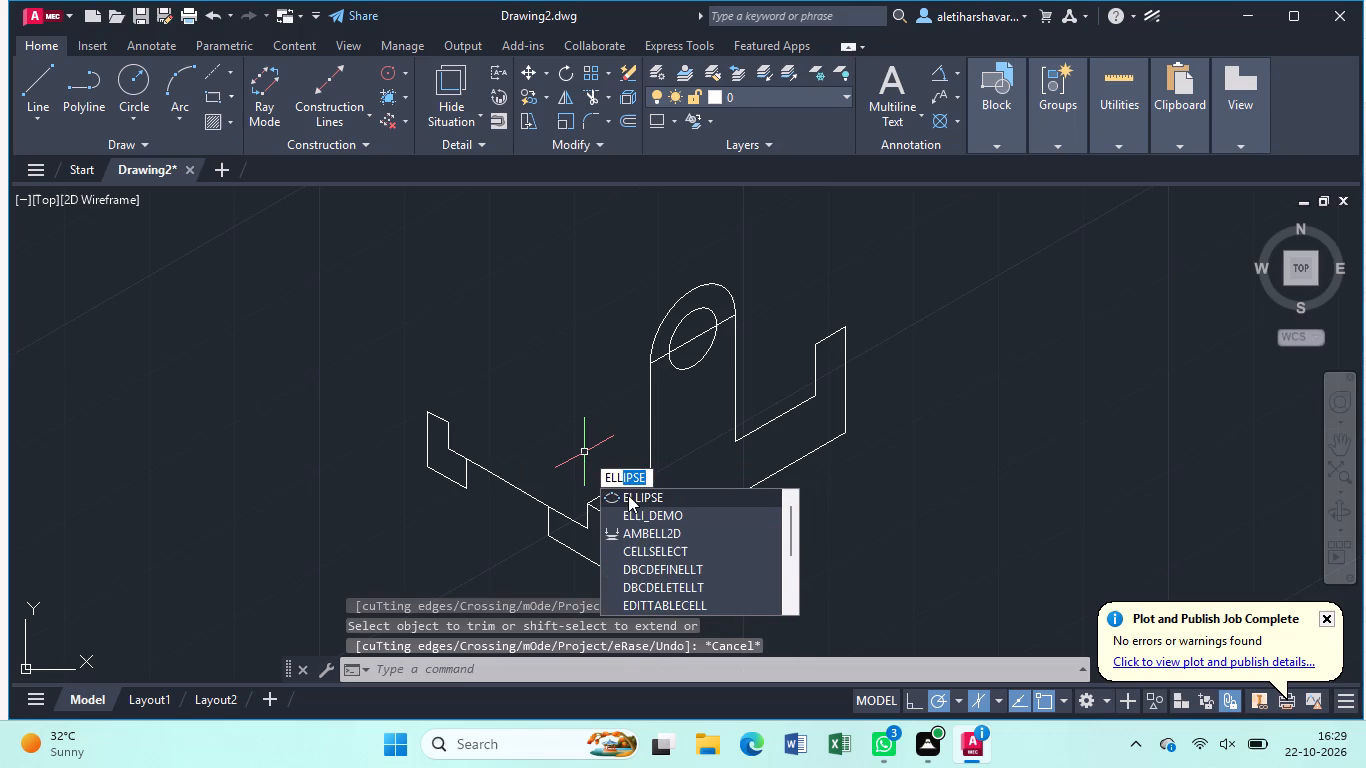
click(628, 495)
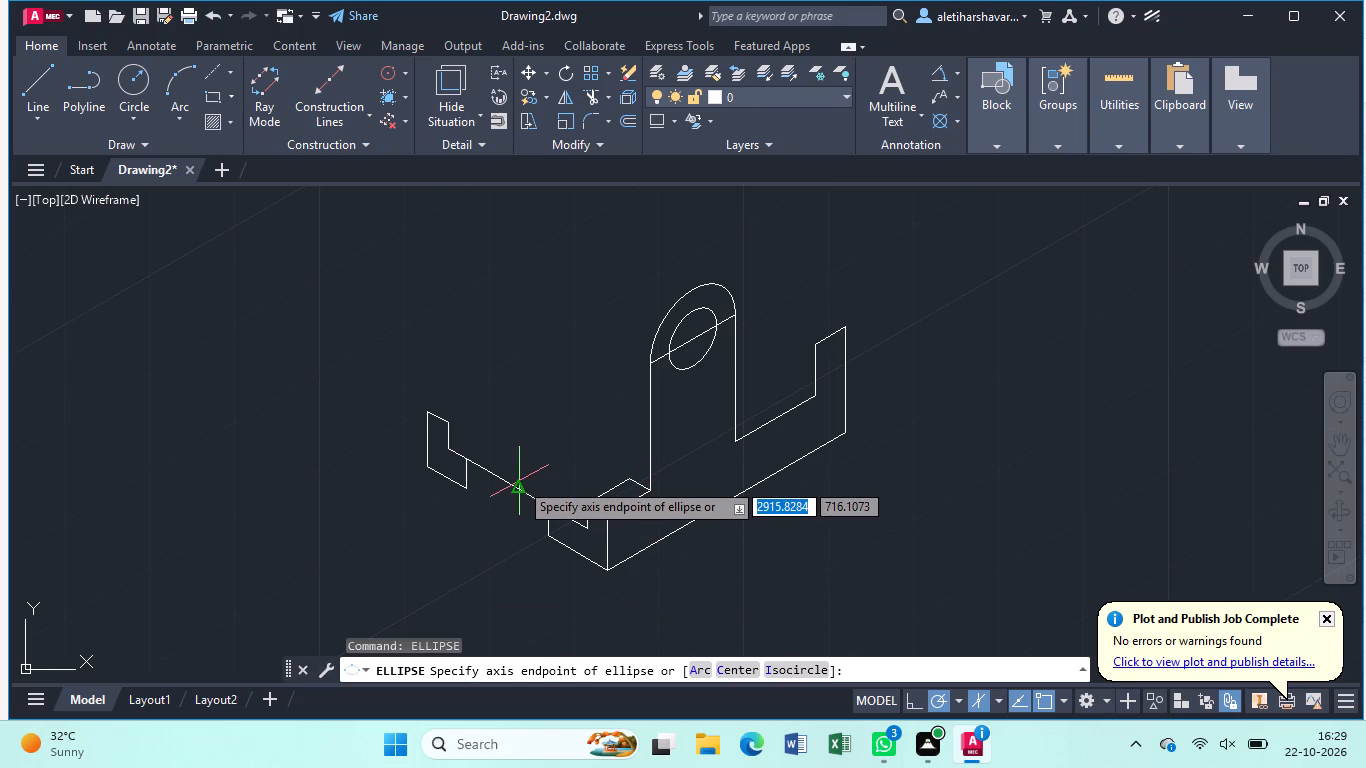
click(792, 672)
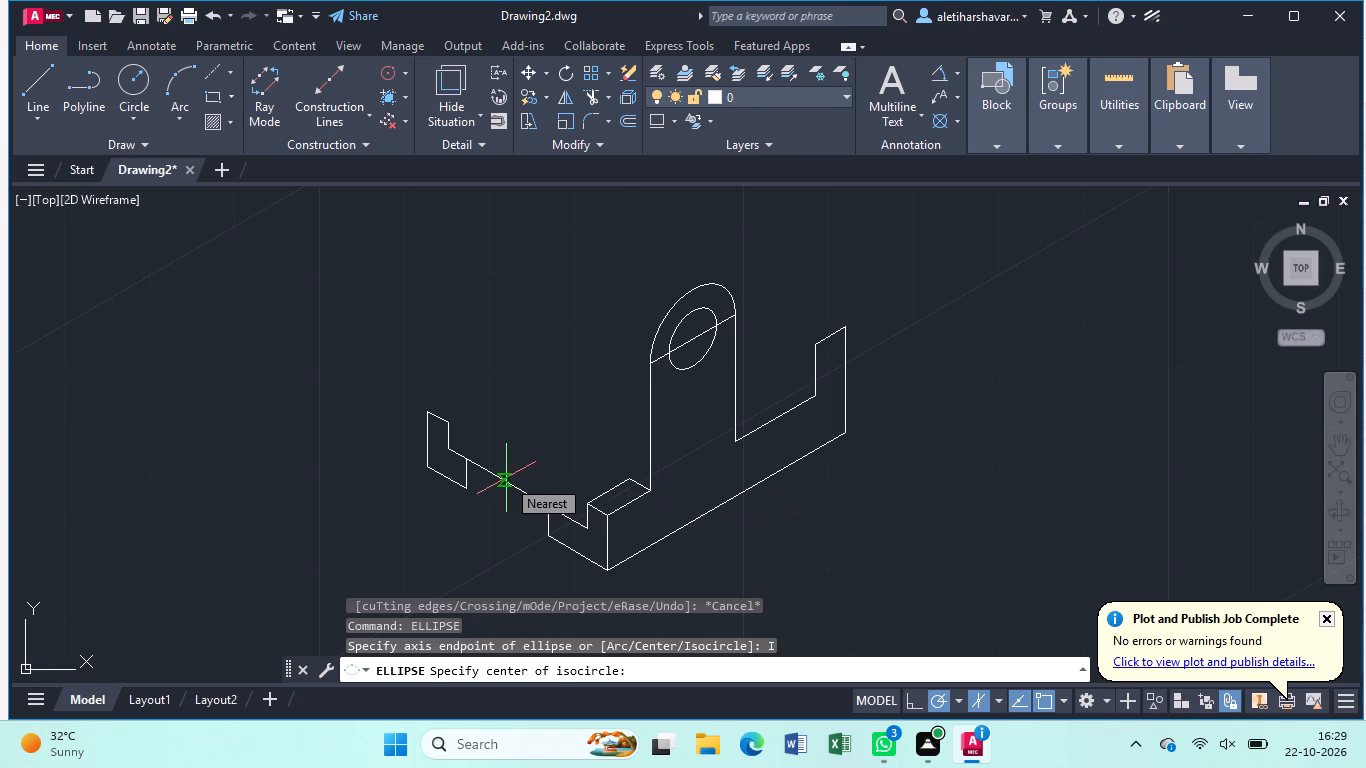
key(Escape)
Trim away the slanted line between the far L-shaped face and the near stepped end face.
text(tr)
key(Return)
click(506, 480)
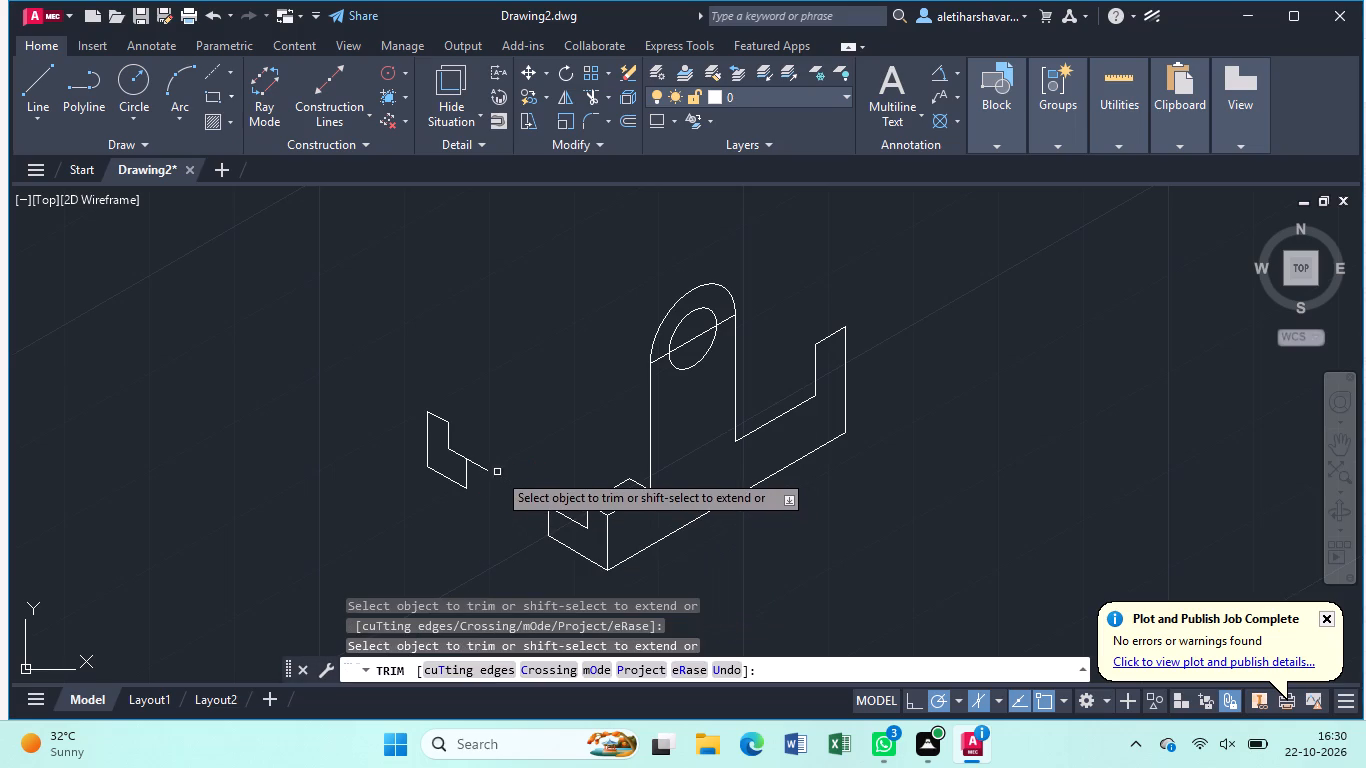
click(486, 469)
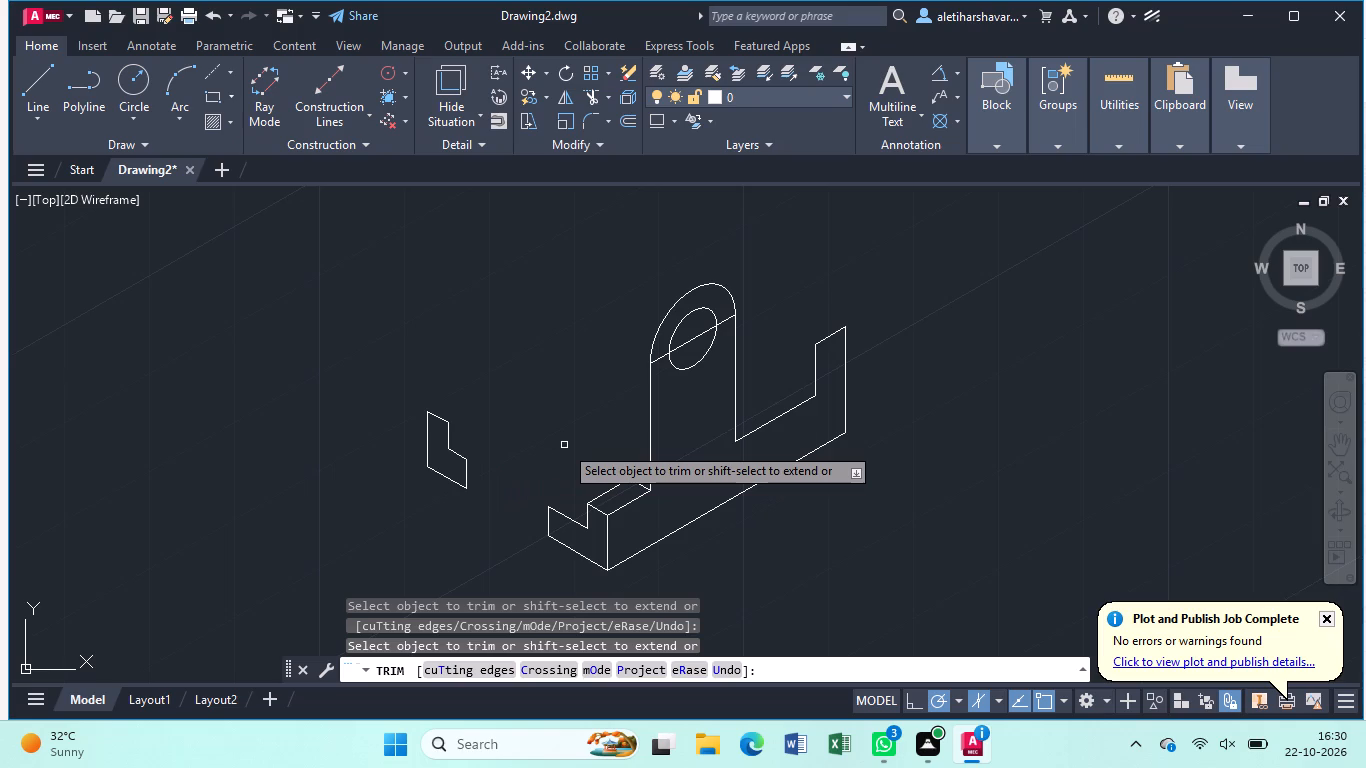
key(Escape)
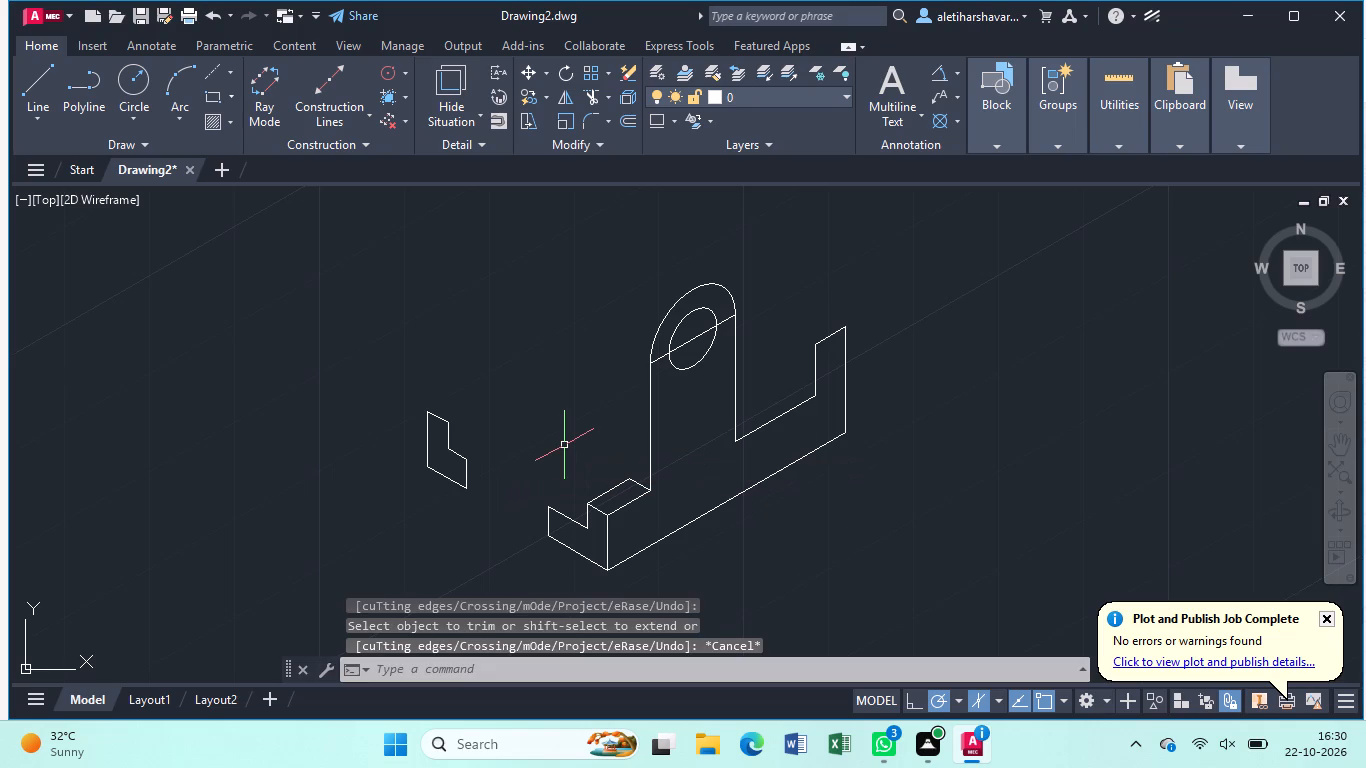
From the near stepped end face's upper outer corner, draw a 36-unit line at 150° and continue about 85 units past the far face.
key(l)
key(Return)
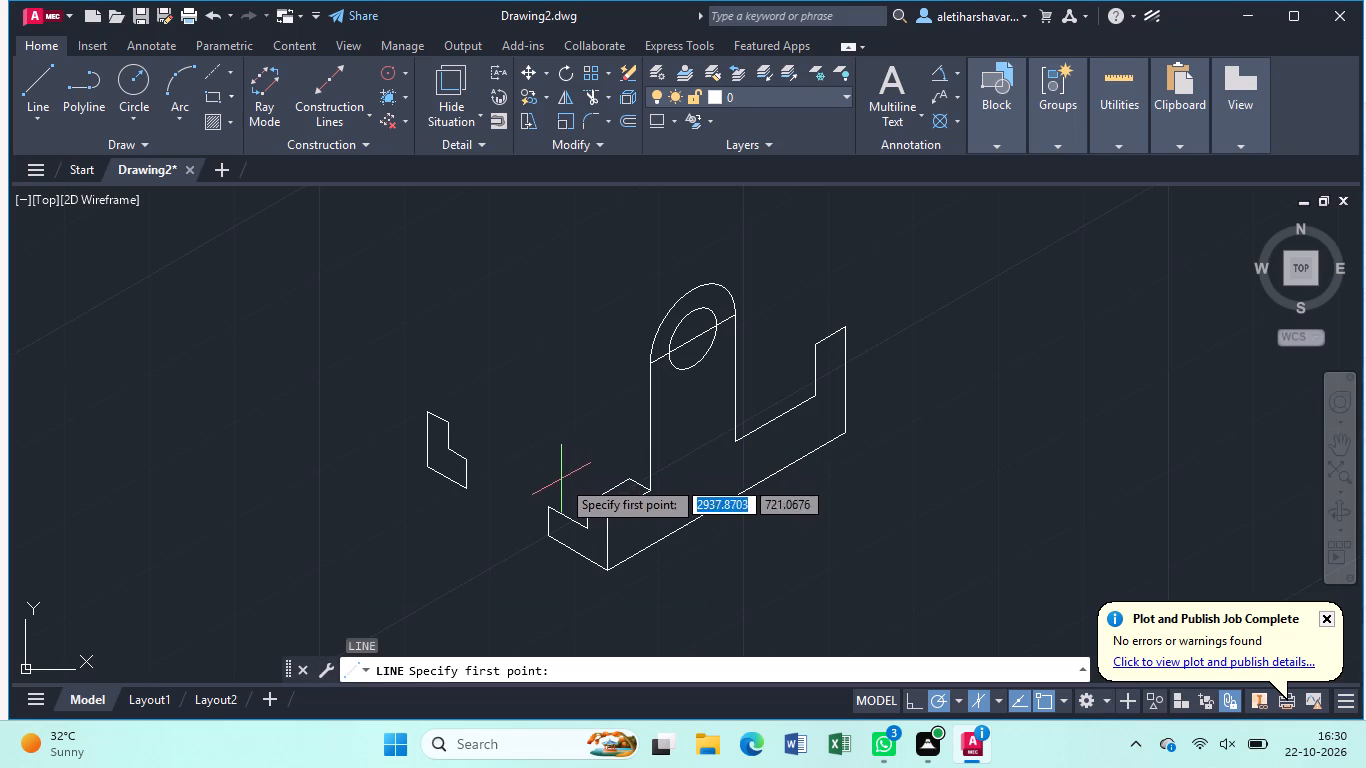
click(553, 501)
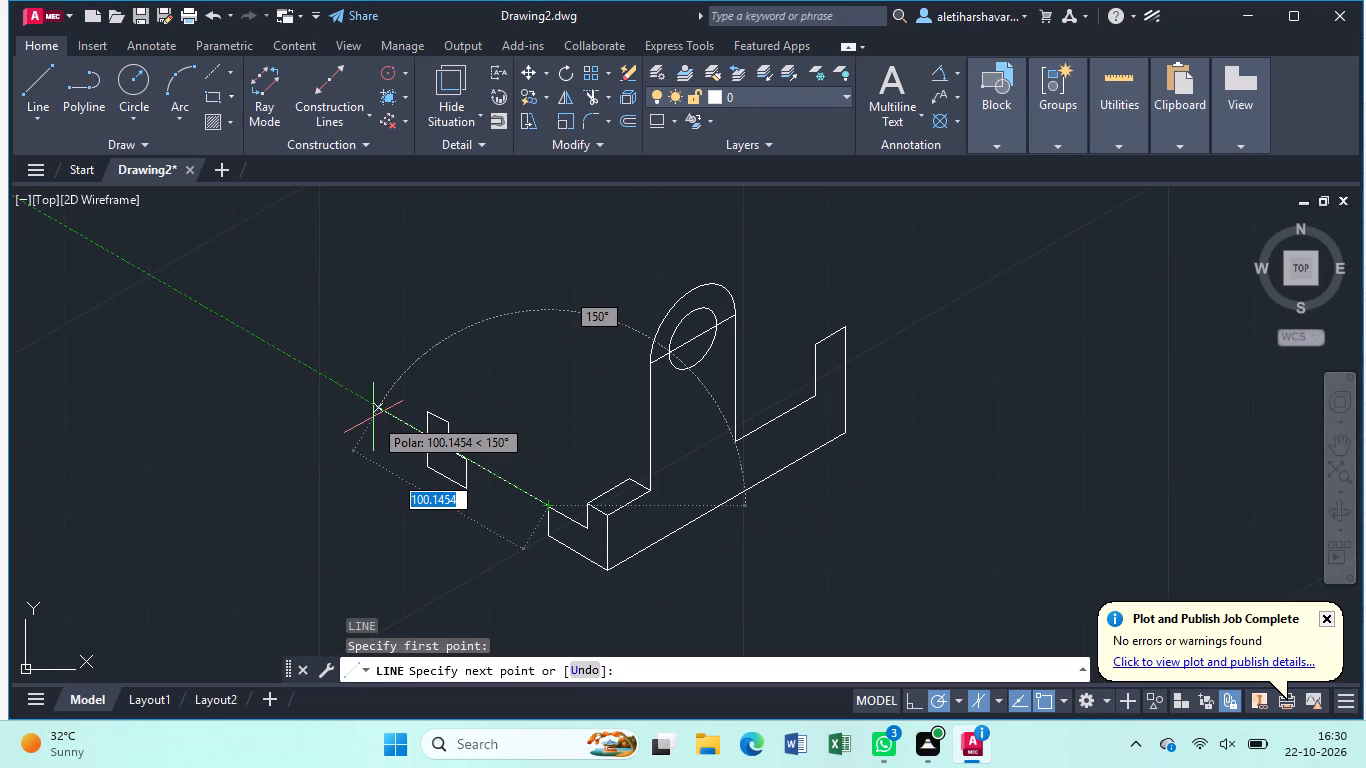
text(36)
key(Return)
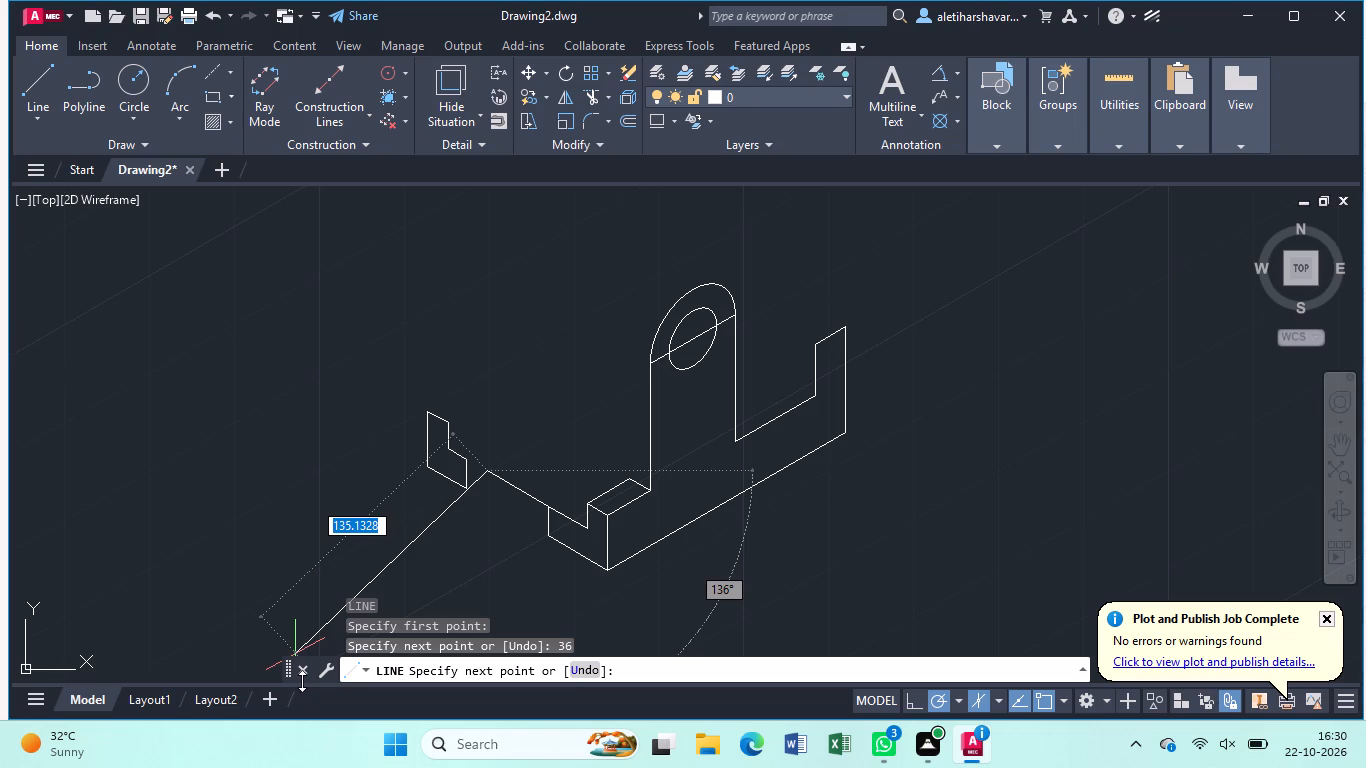
click(339, 393)
key(Escape)
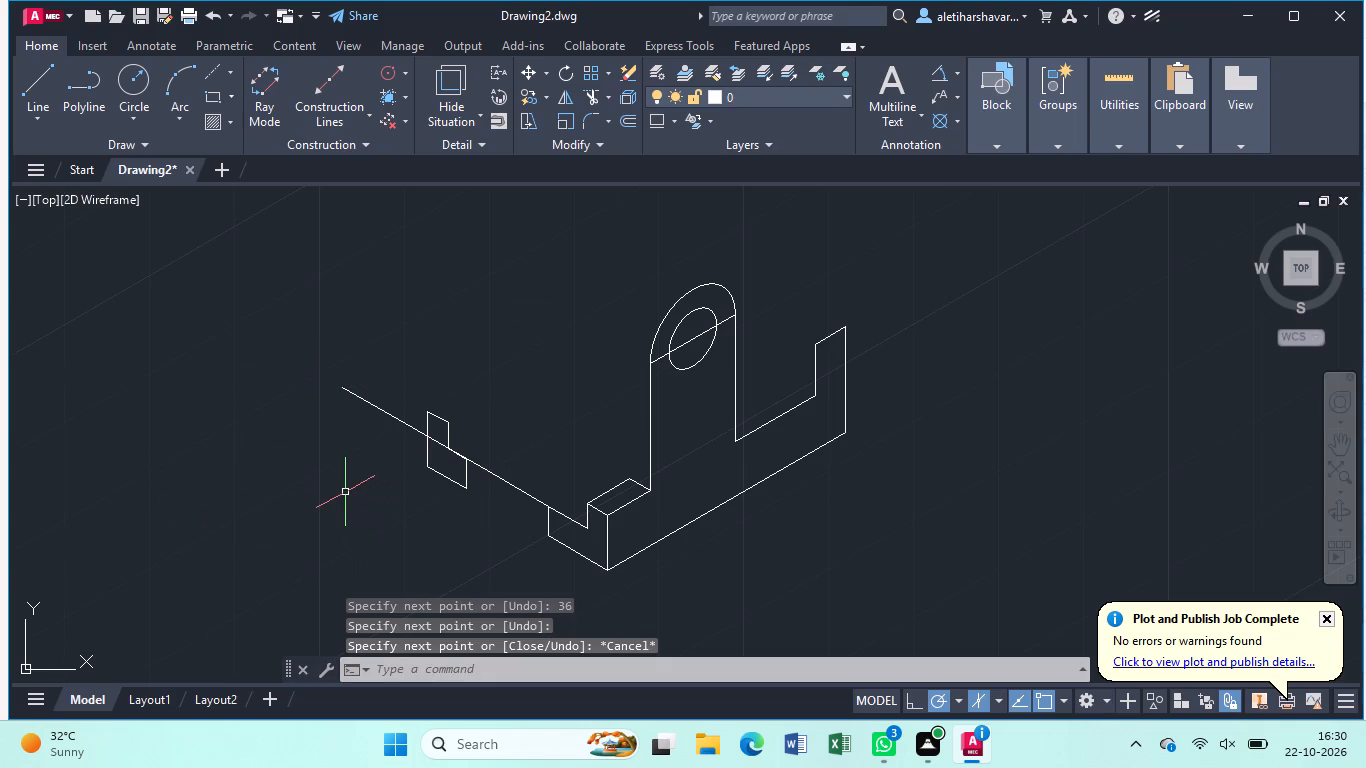
Trim the 150° line's excess beyond and inside the far L-shaped end face.
text(tr)
key(Return)
click(401, 421)
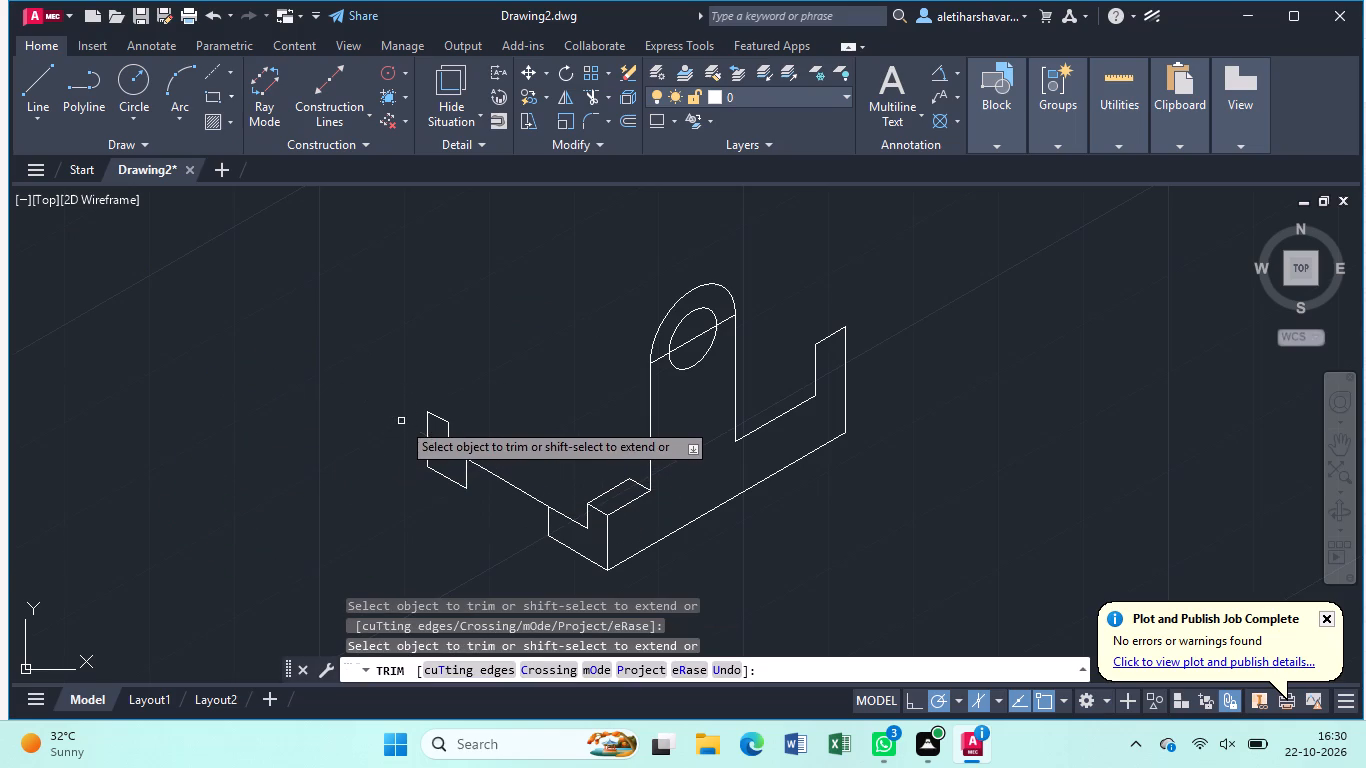
click(438, 444)
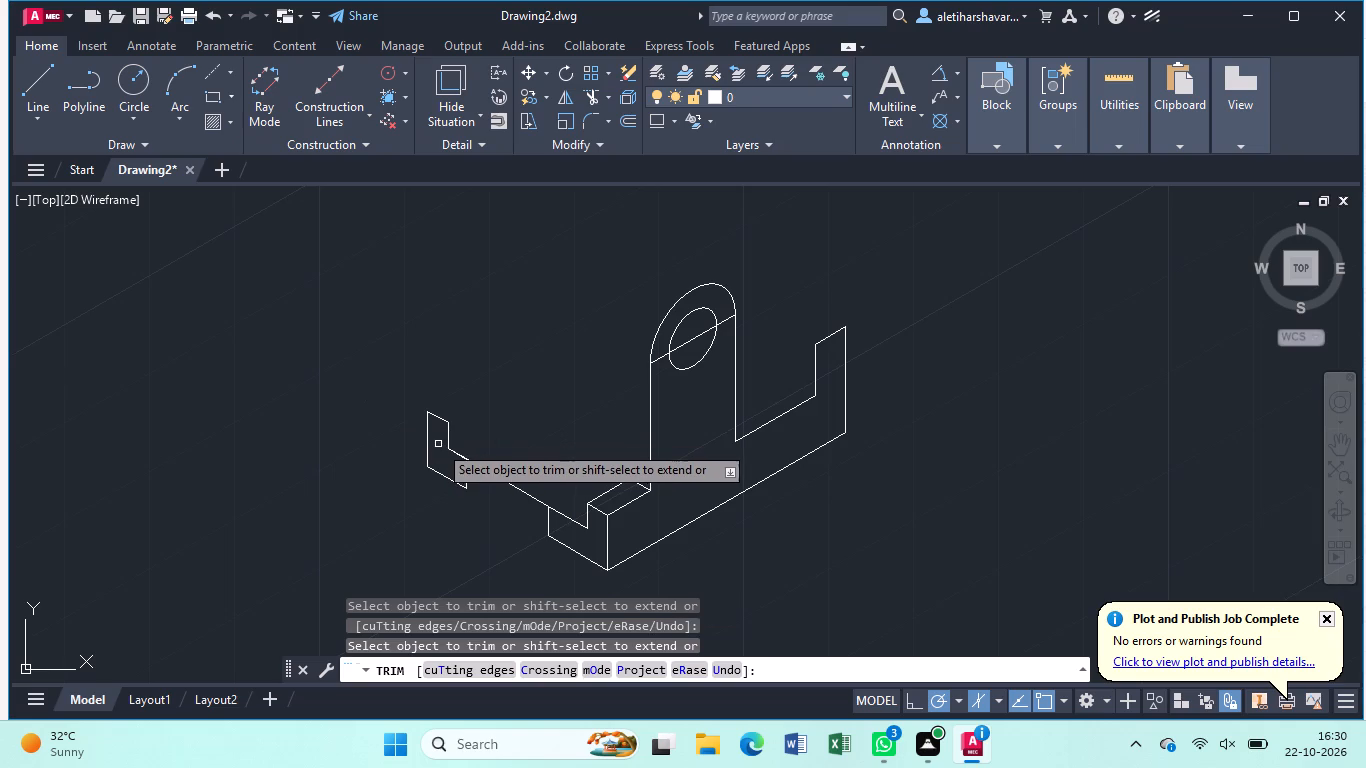
click(458, 456)
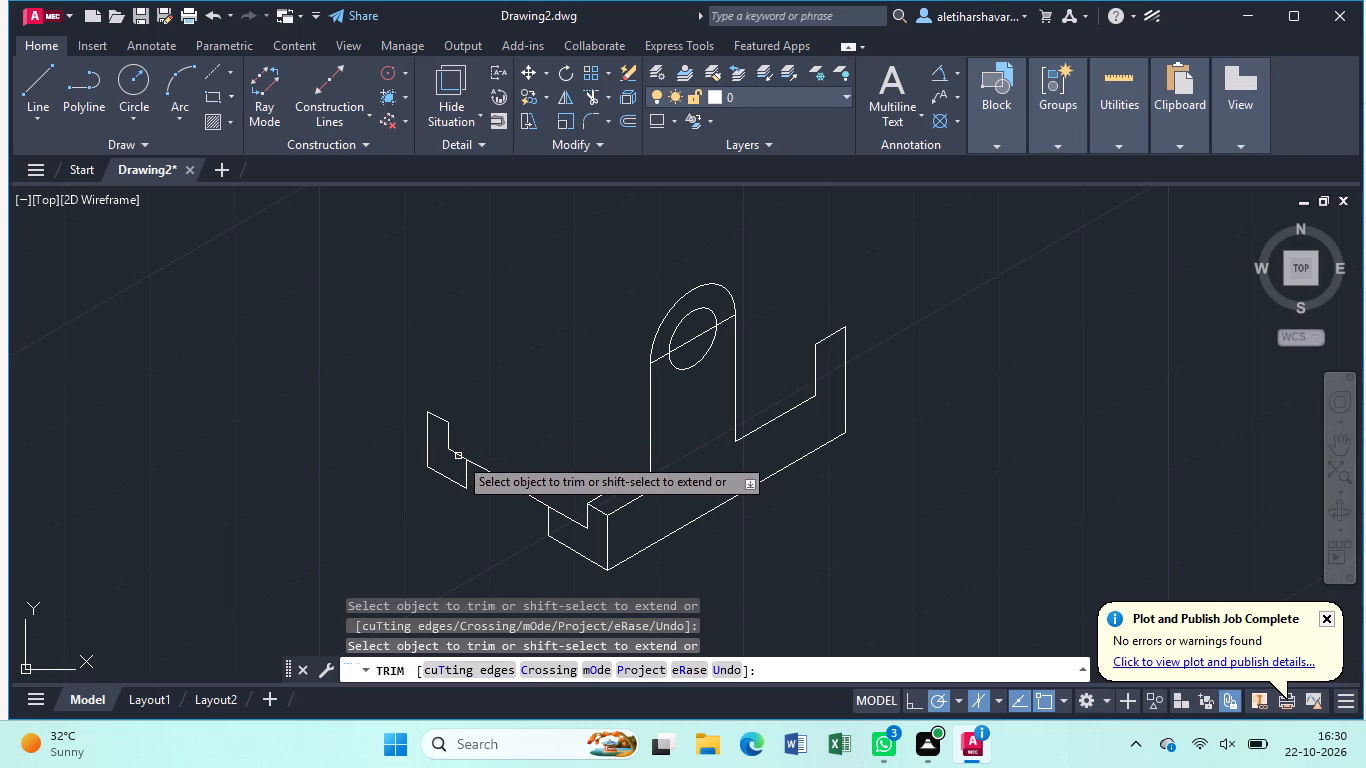
key(Escape)
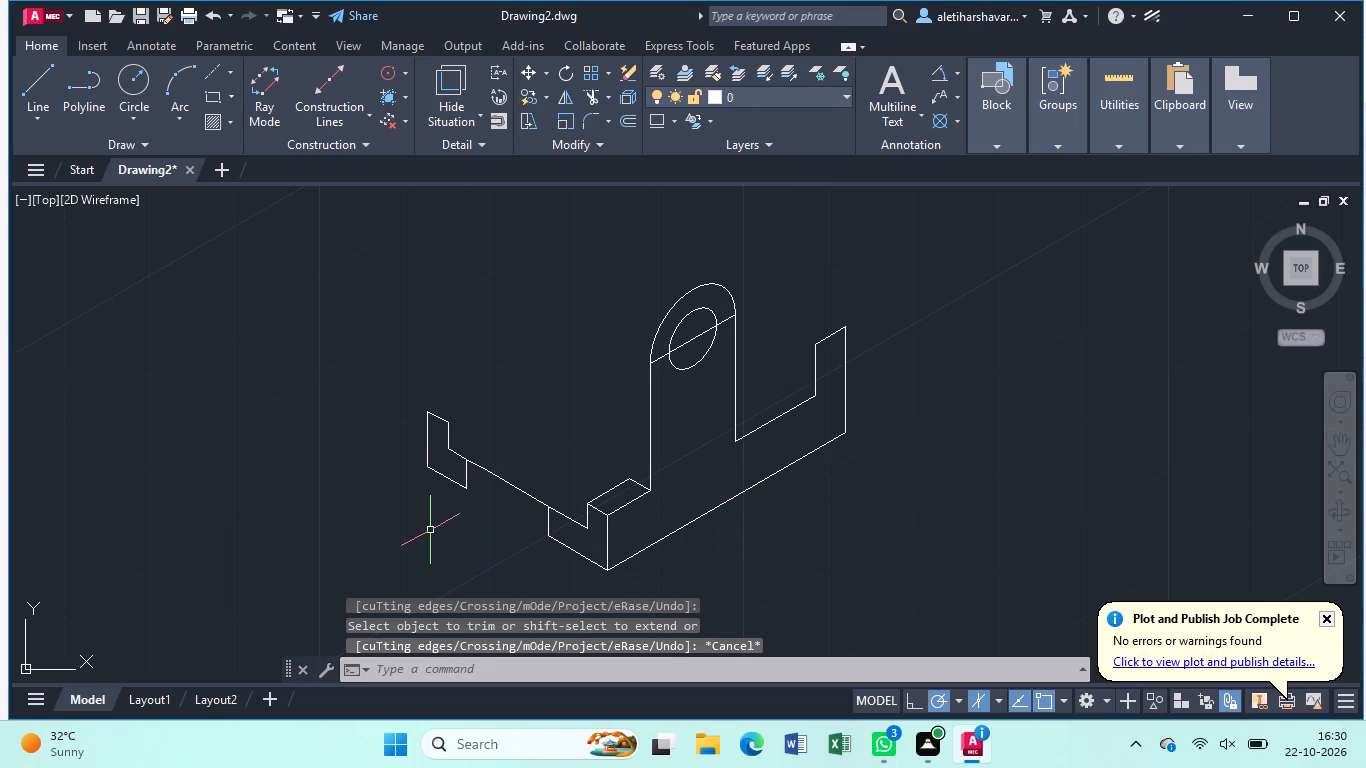
Draw a radius 18 isocircle in the top isoplane, centred on the midpoint of the 36-unit connecting line.
key(e)
text(ll)
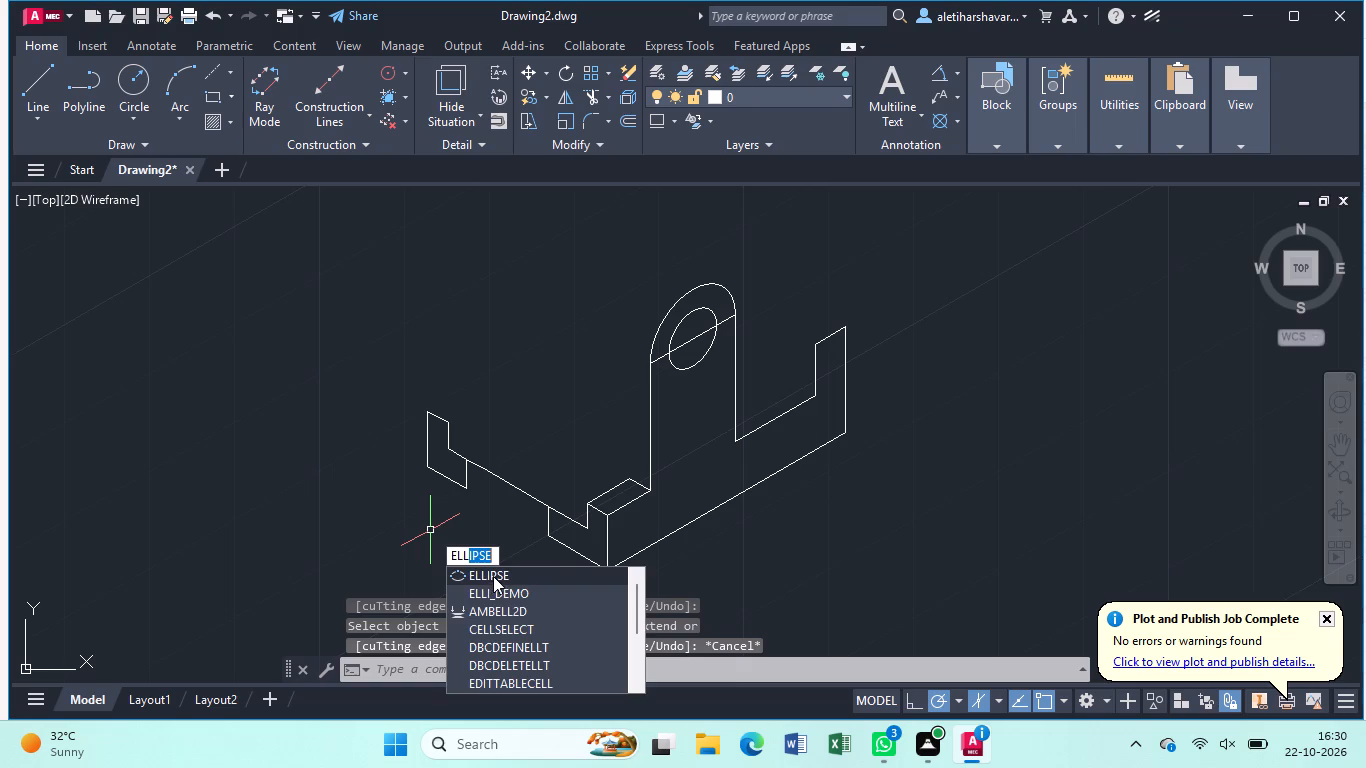
click(494, 576)
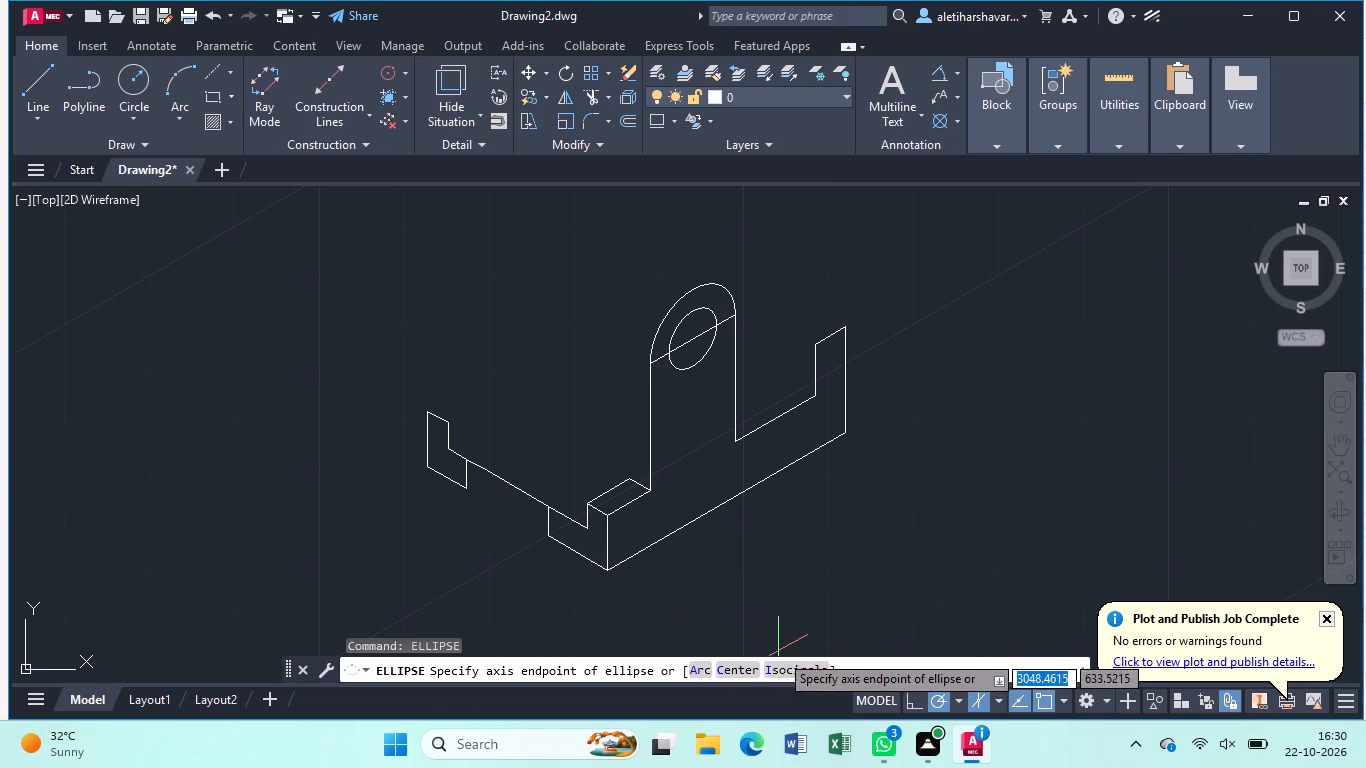
click(787, 667)
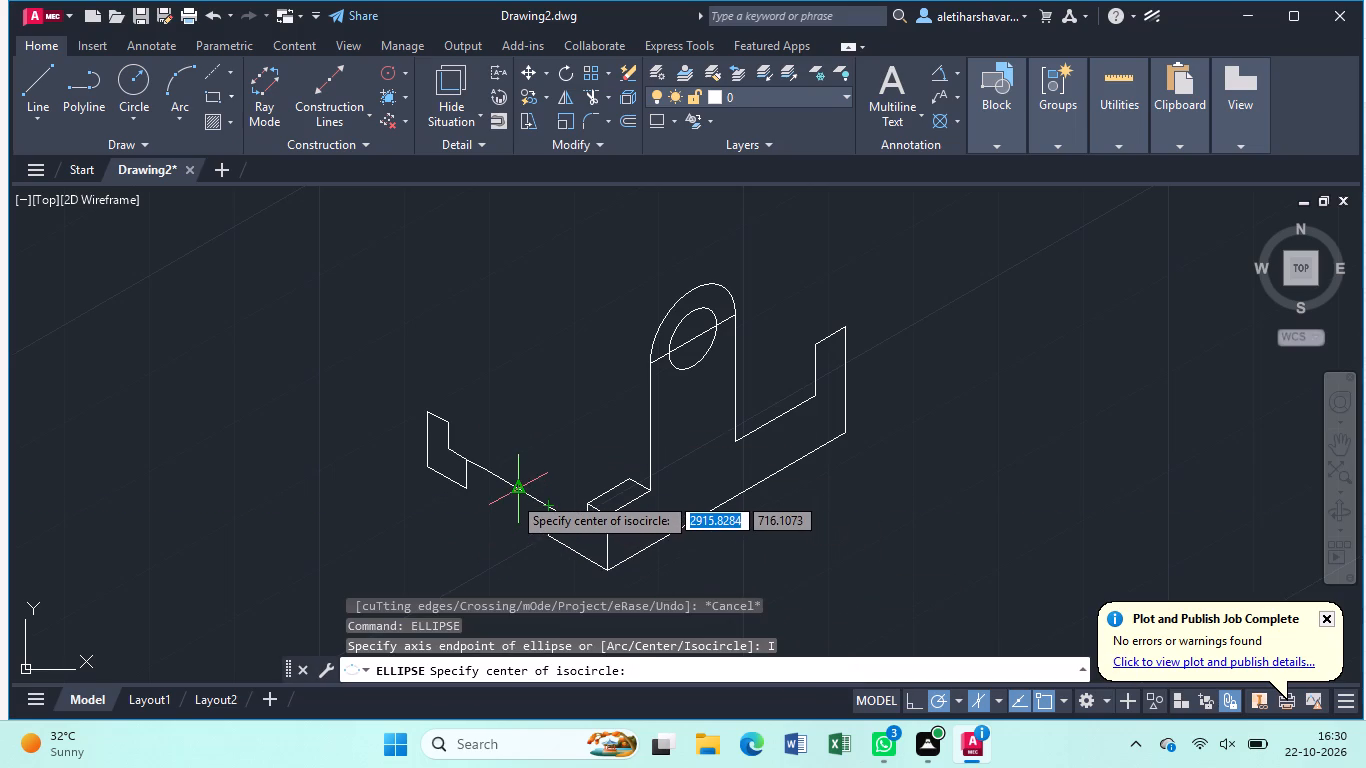
click(512, 495)
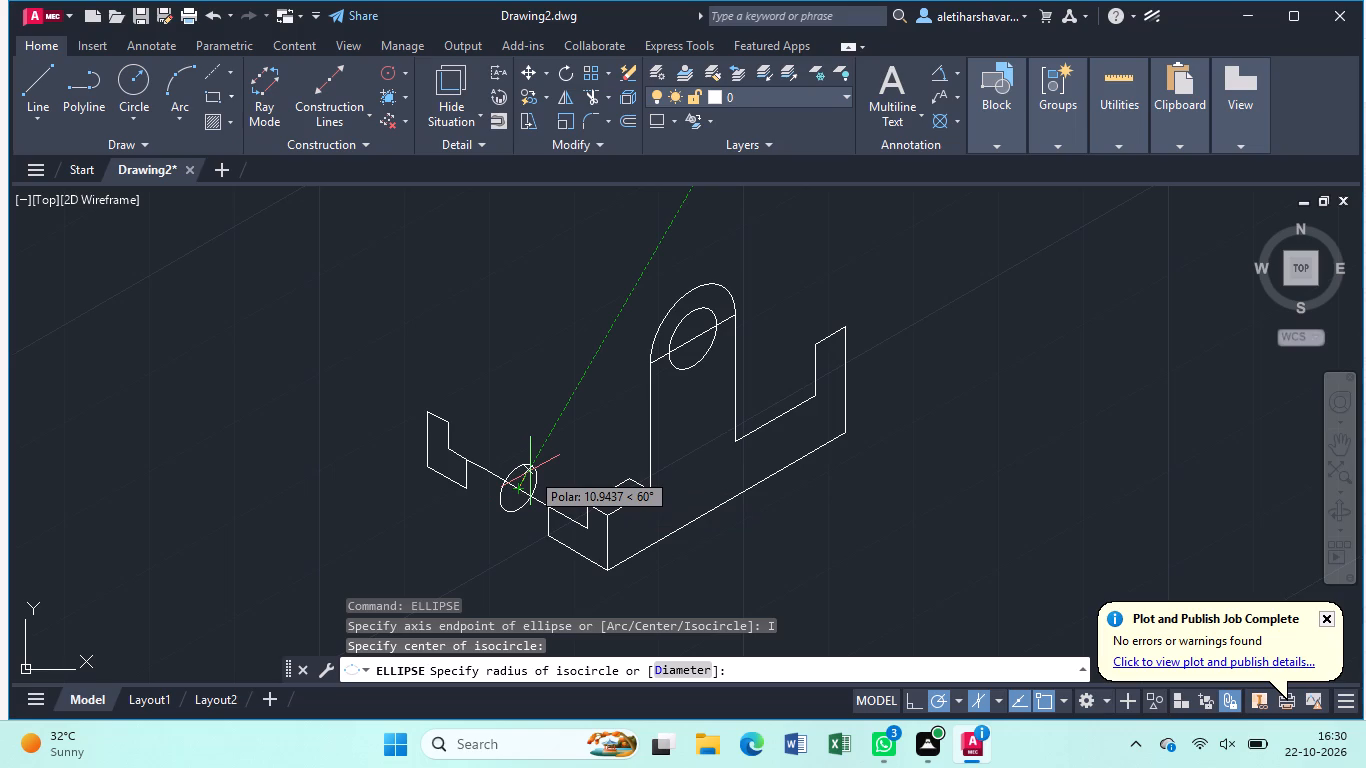
key(F5)
key(F5)
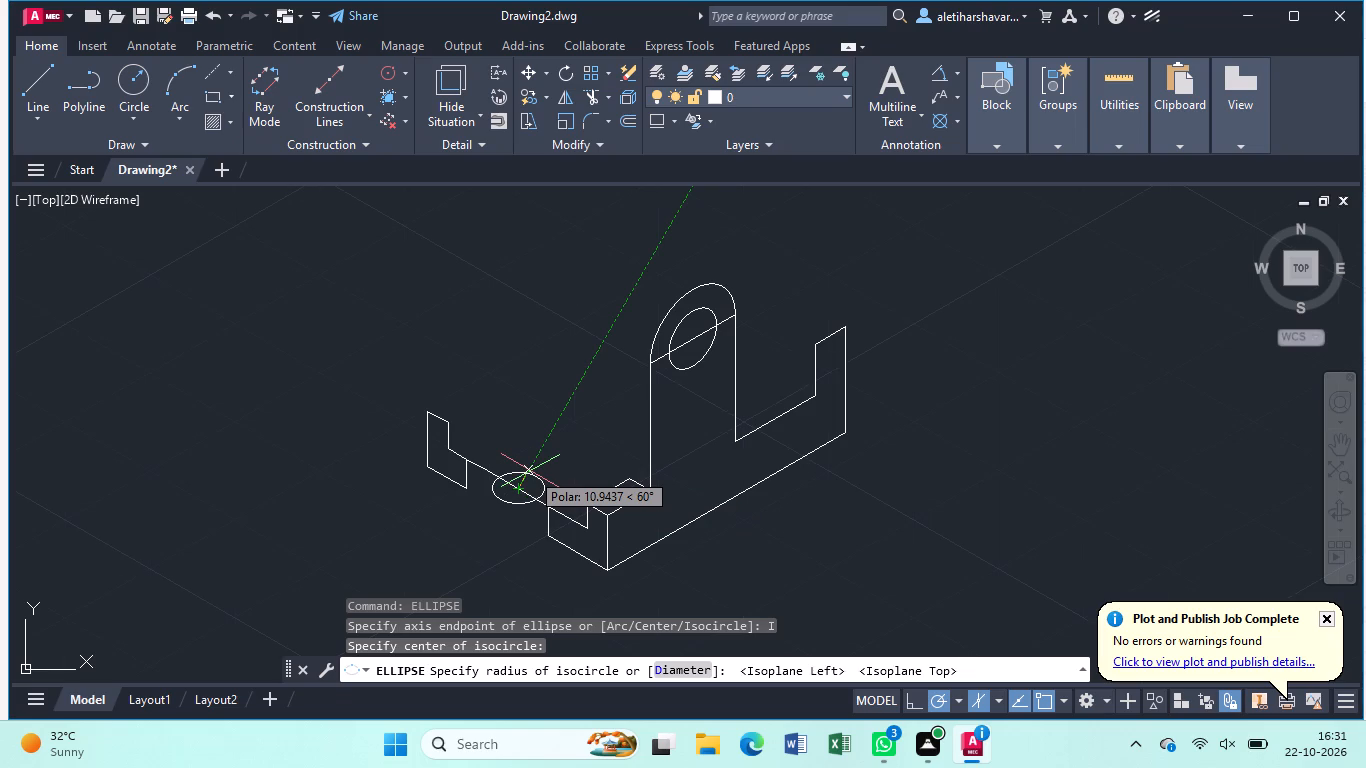
key(1)
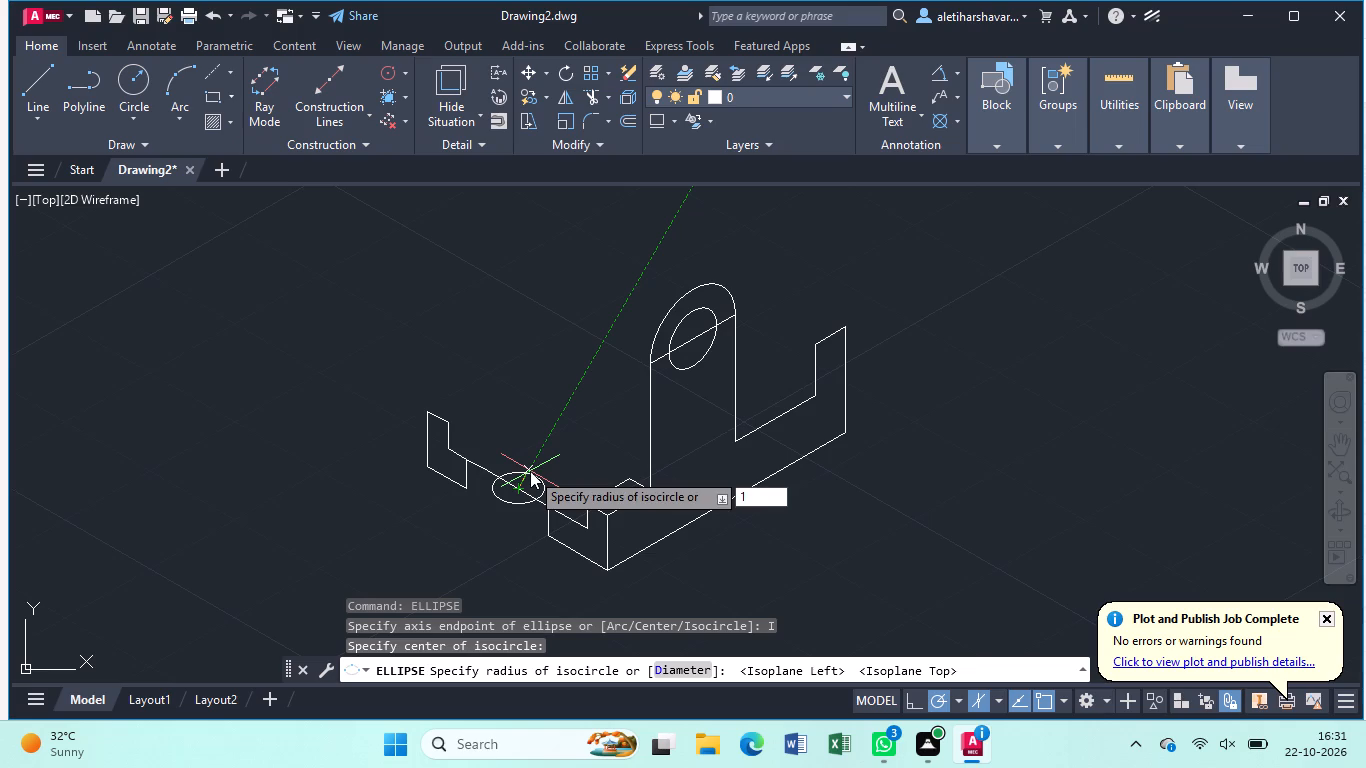
key(8)
key(Return)
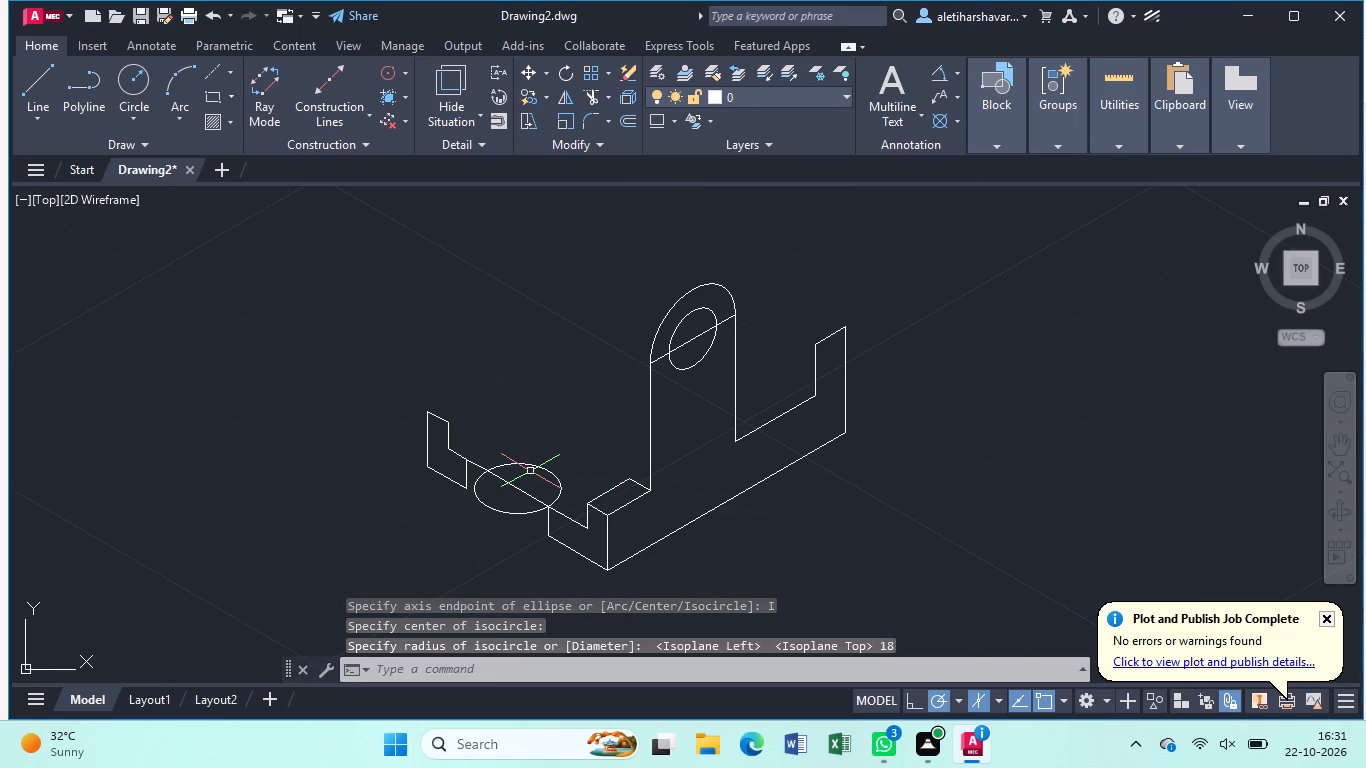
Draw a concentric isocircle of radius 11 at the centre of the radius 18 isocircle.
key(Return)
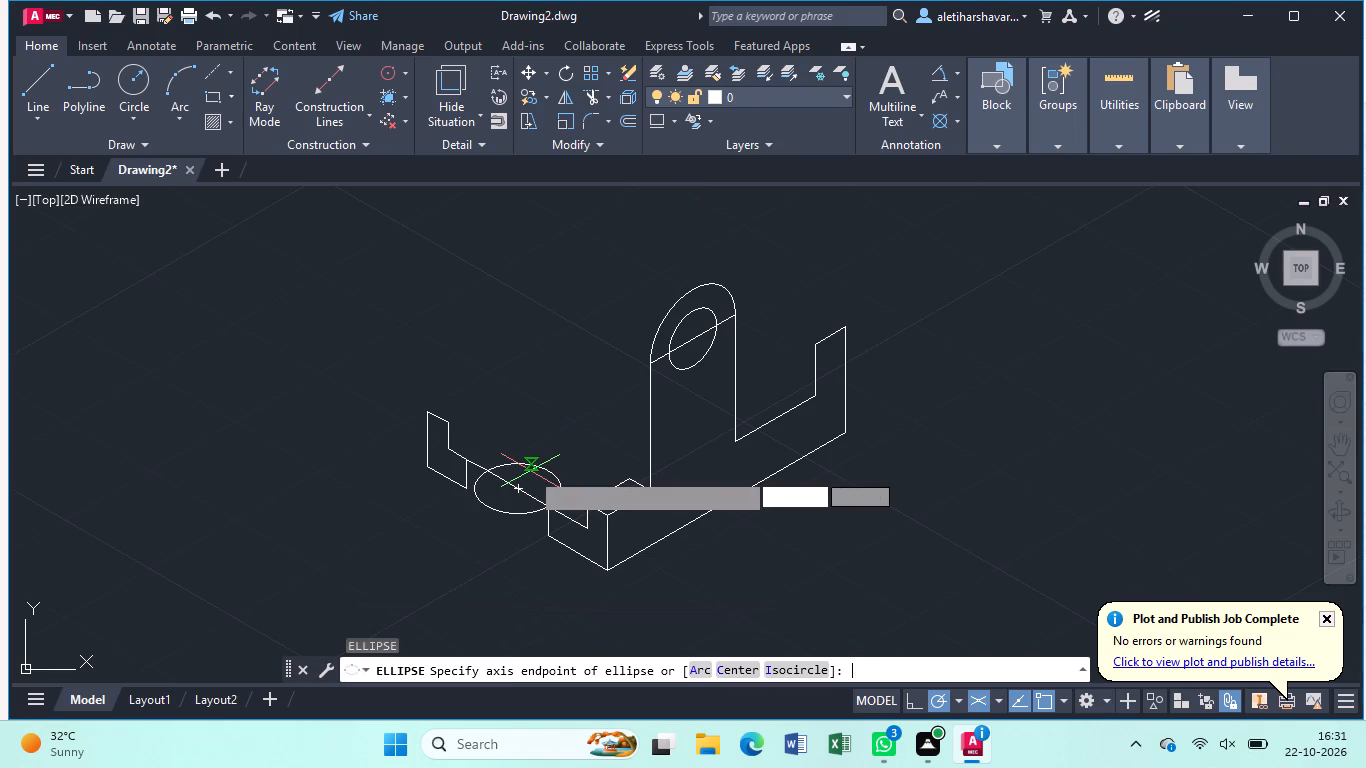
click(810, 675)
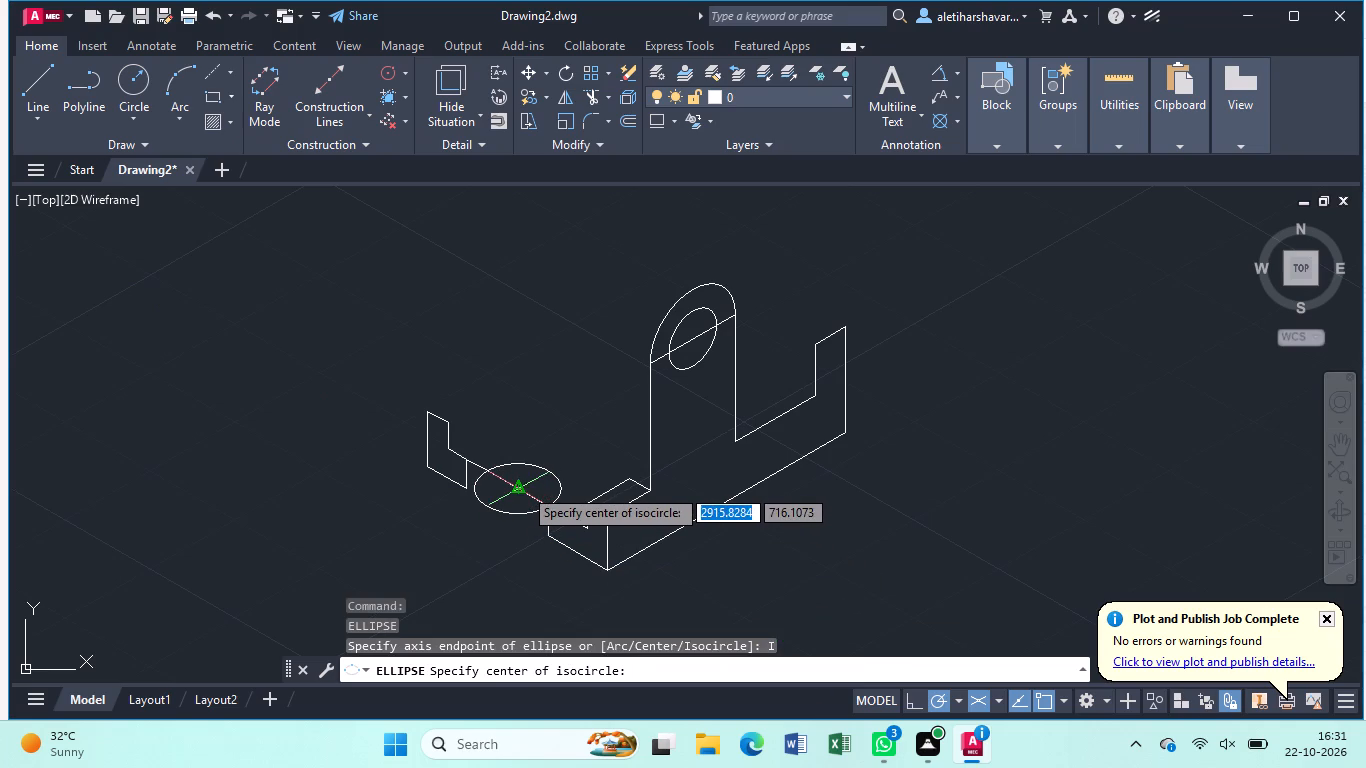
click(523, 487)
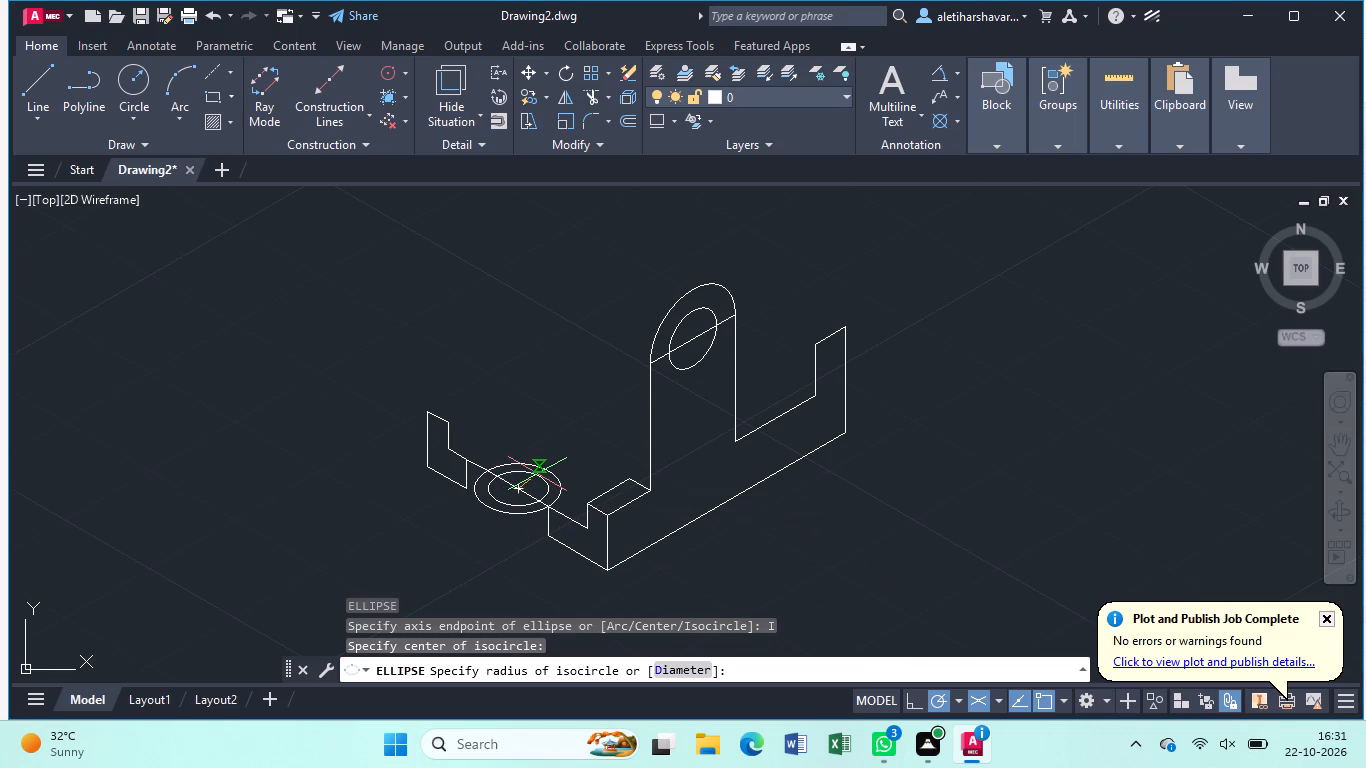
text(11)
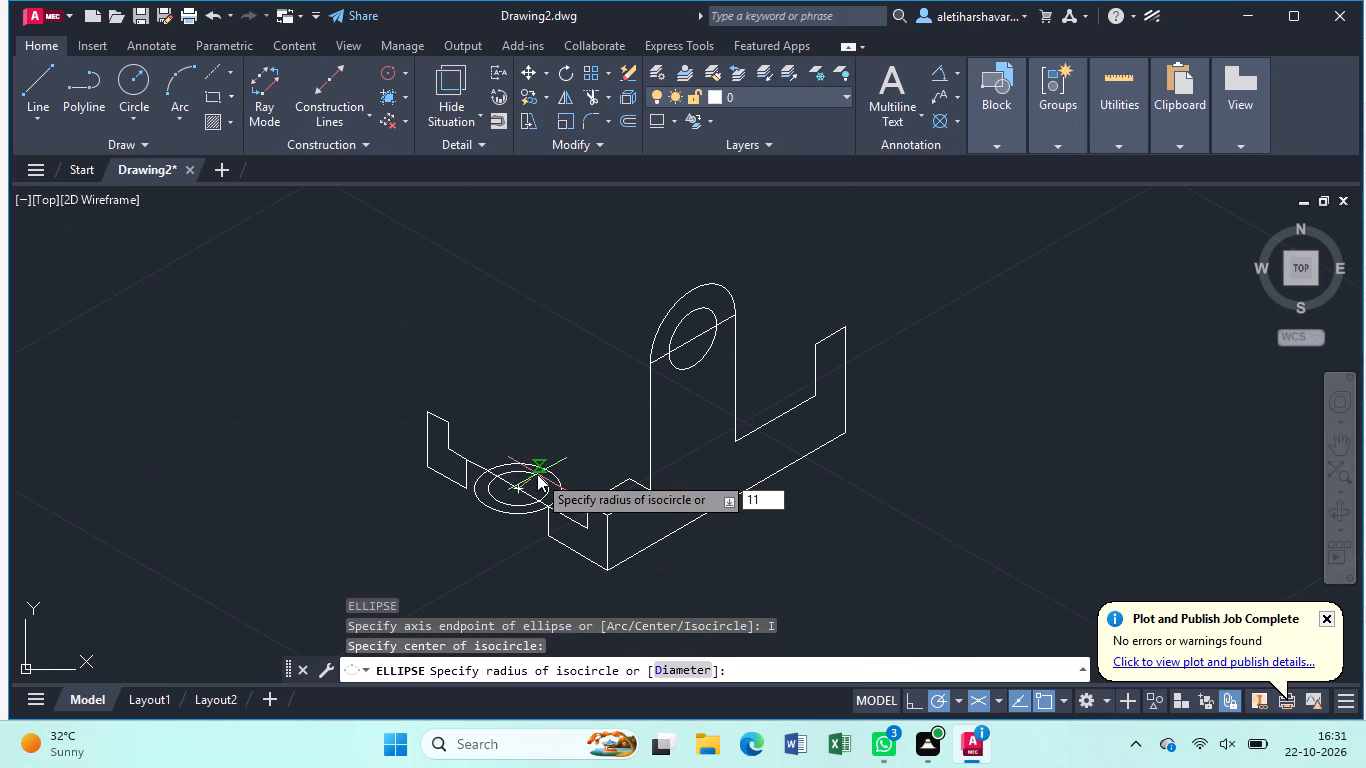
key(Return)
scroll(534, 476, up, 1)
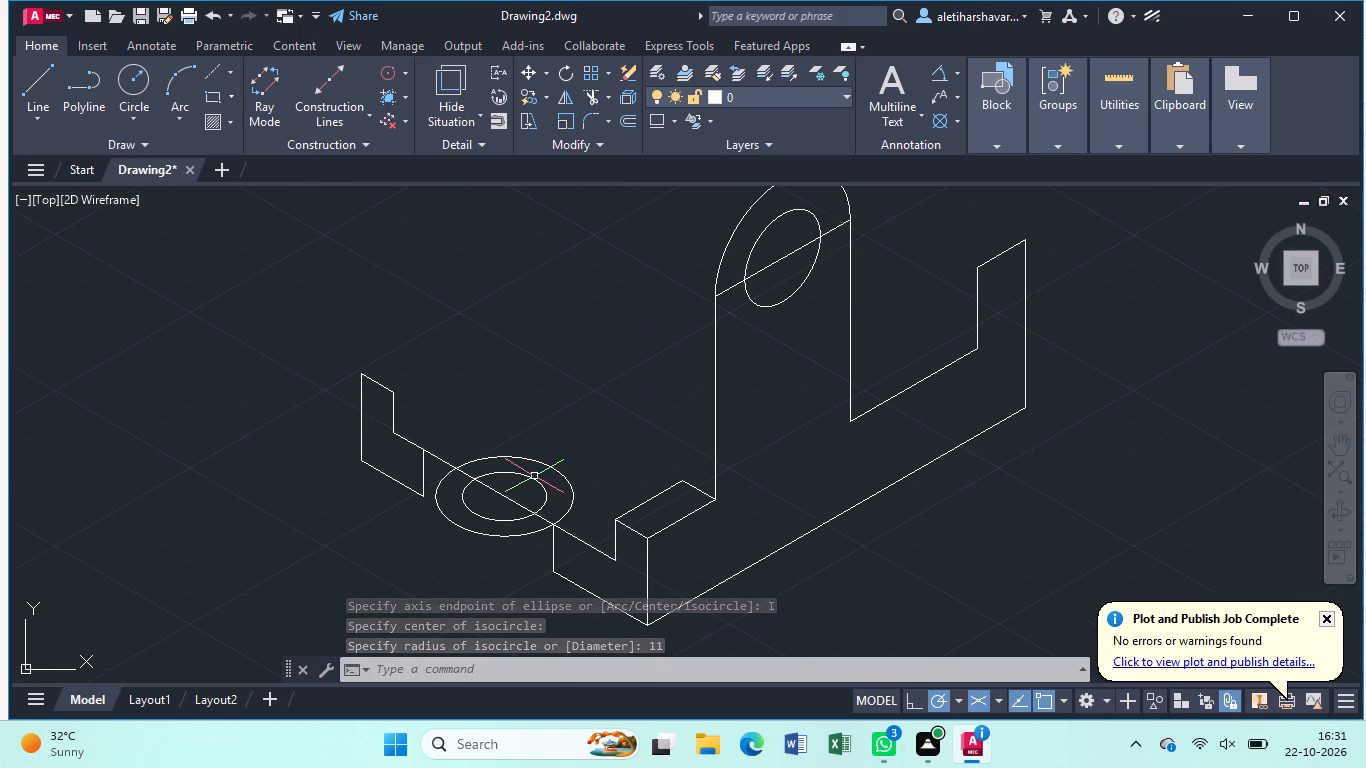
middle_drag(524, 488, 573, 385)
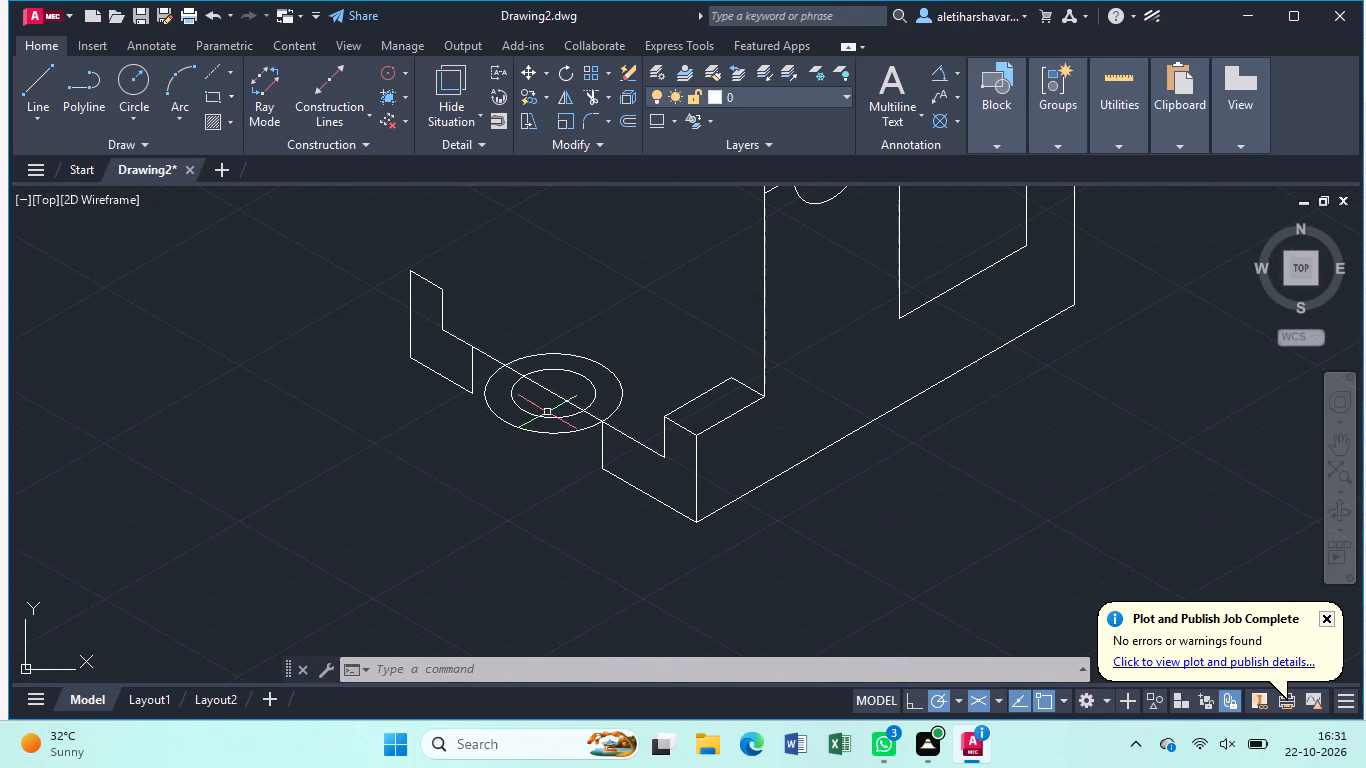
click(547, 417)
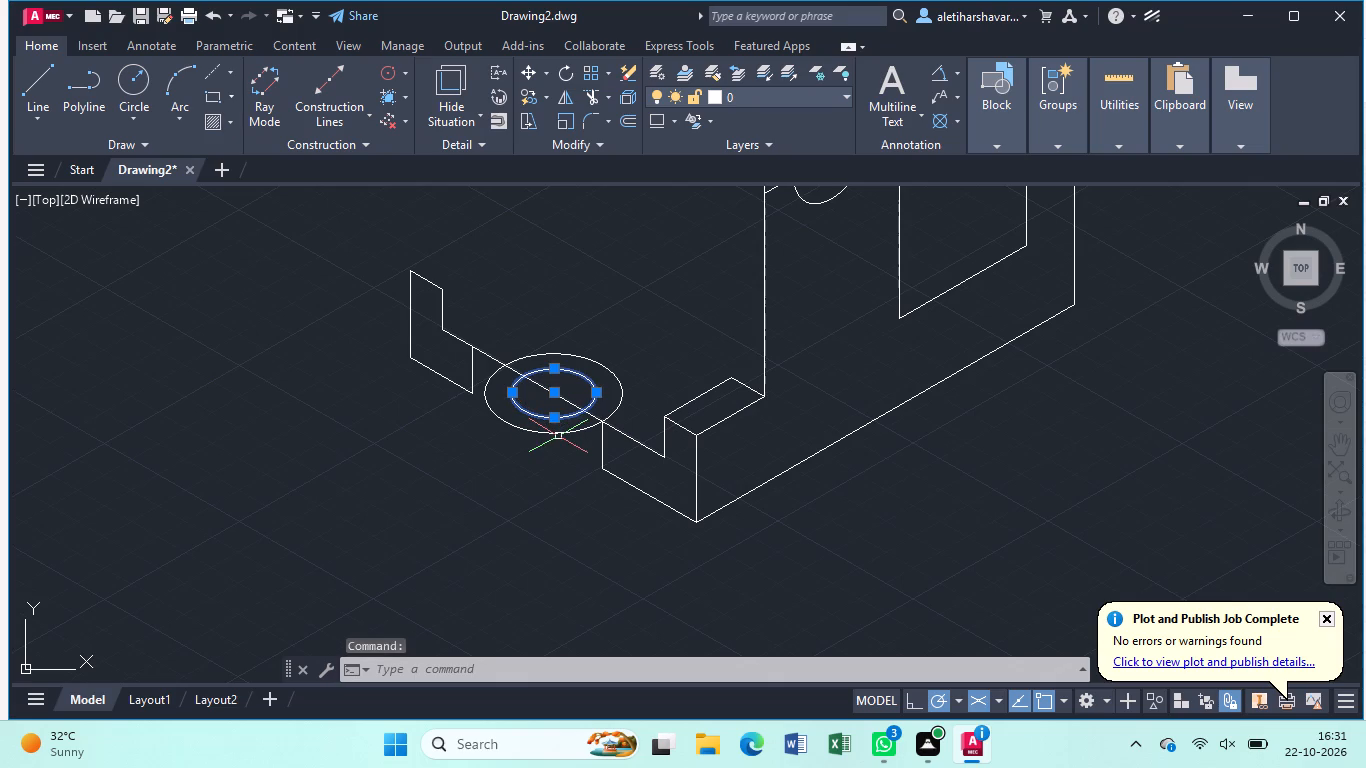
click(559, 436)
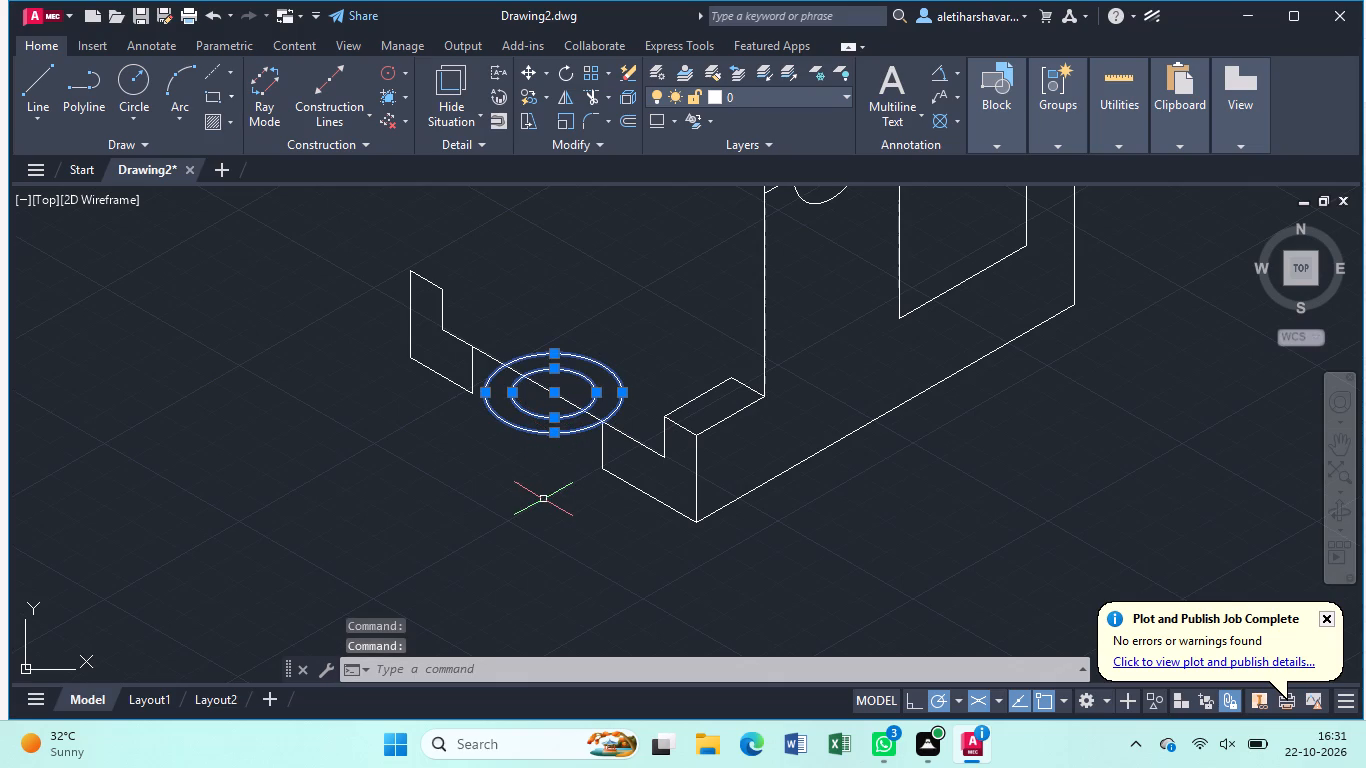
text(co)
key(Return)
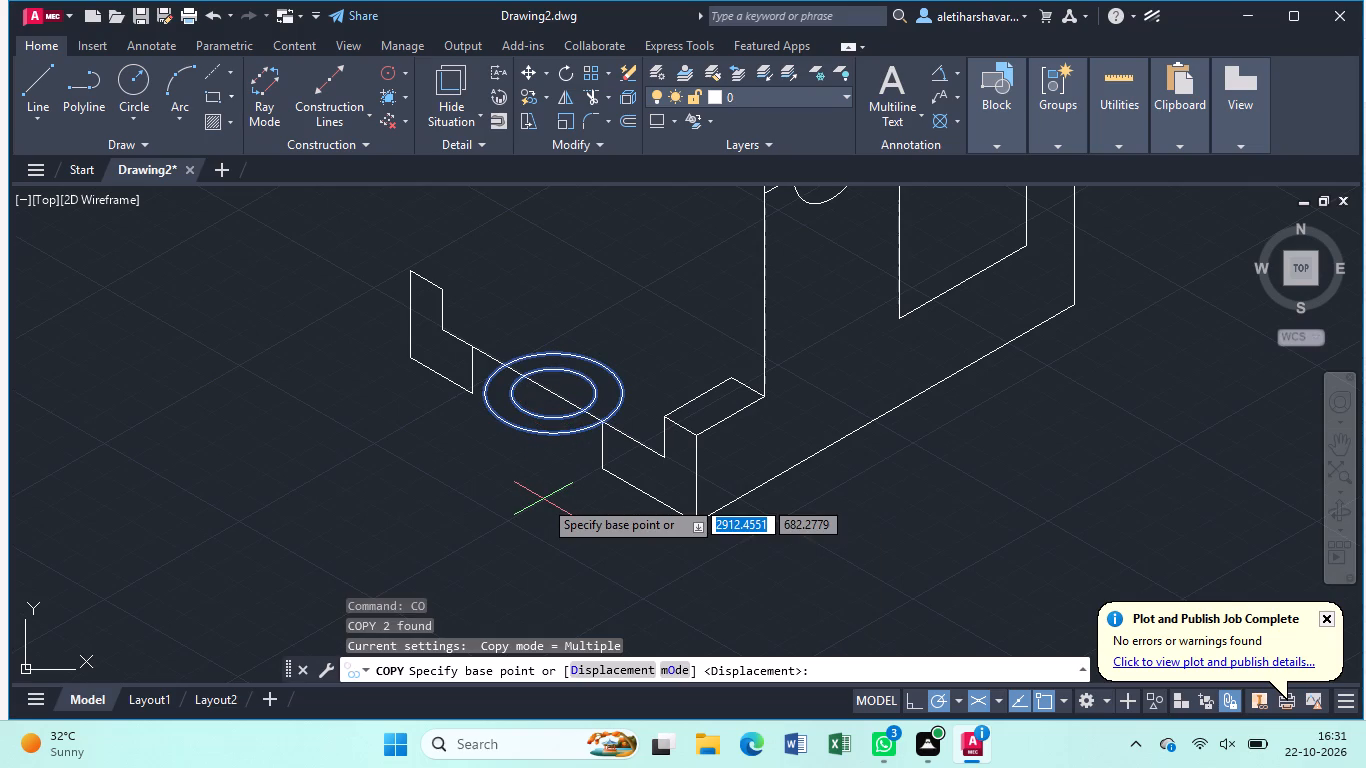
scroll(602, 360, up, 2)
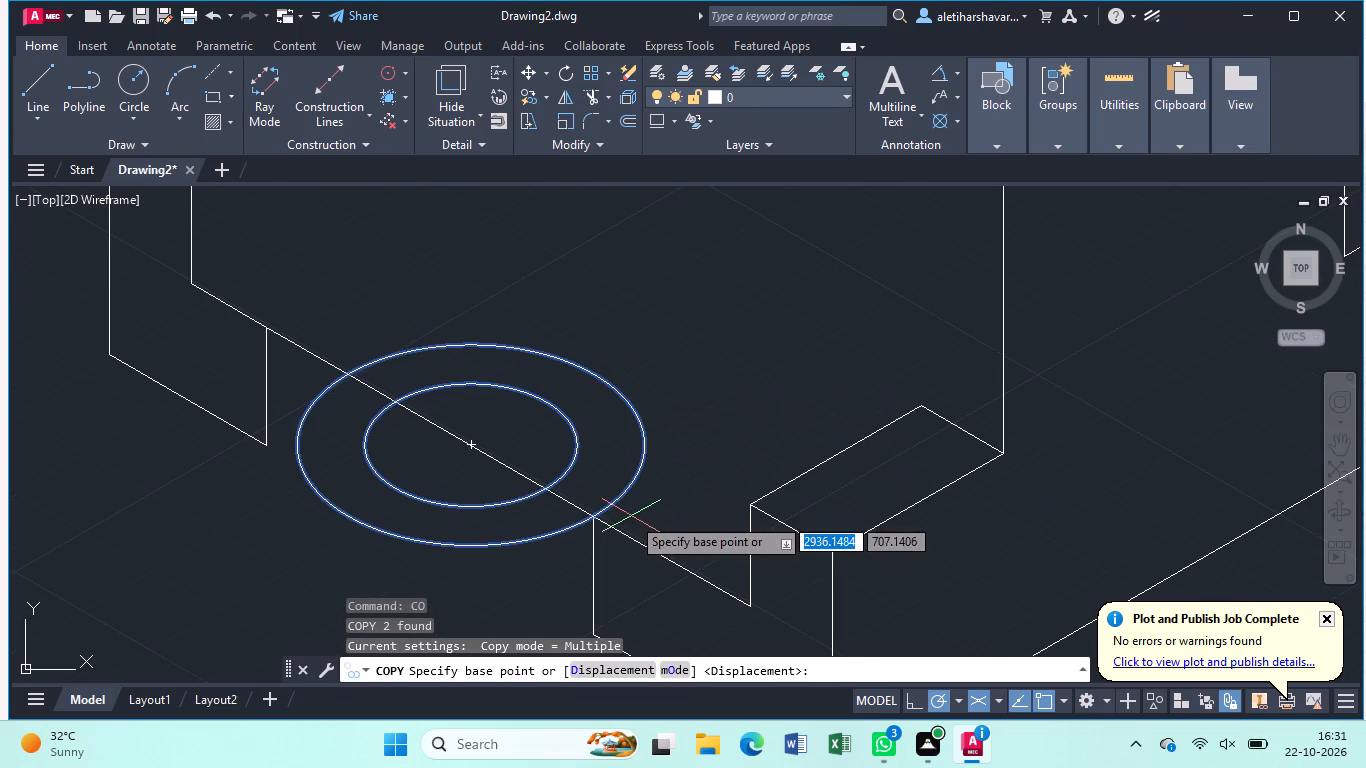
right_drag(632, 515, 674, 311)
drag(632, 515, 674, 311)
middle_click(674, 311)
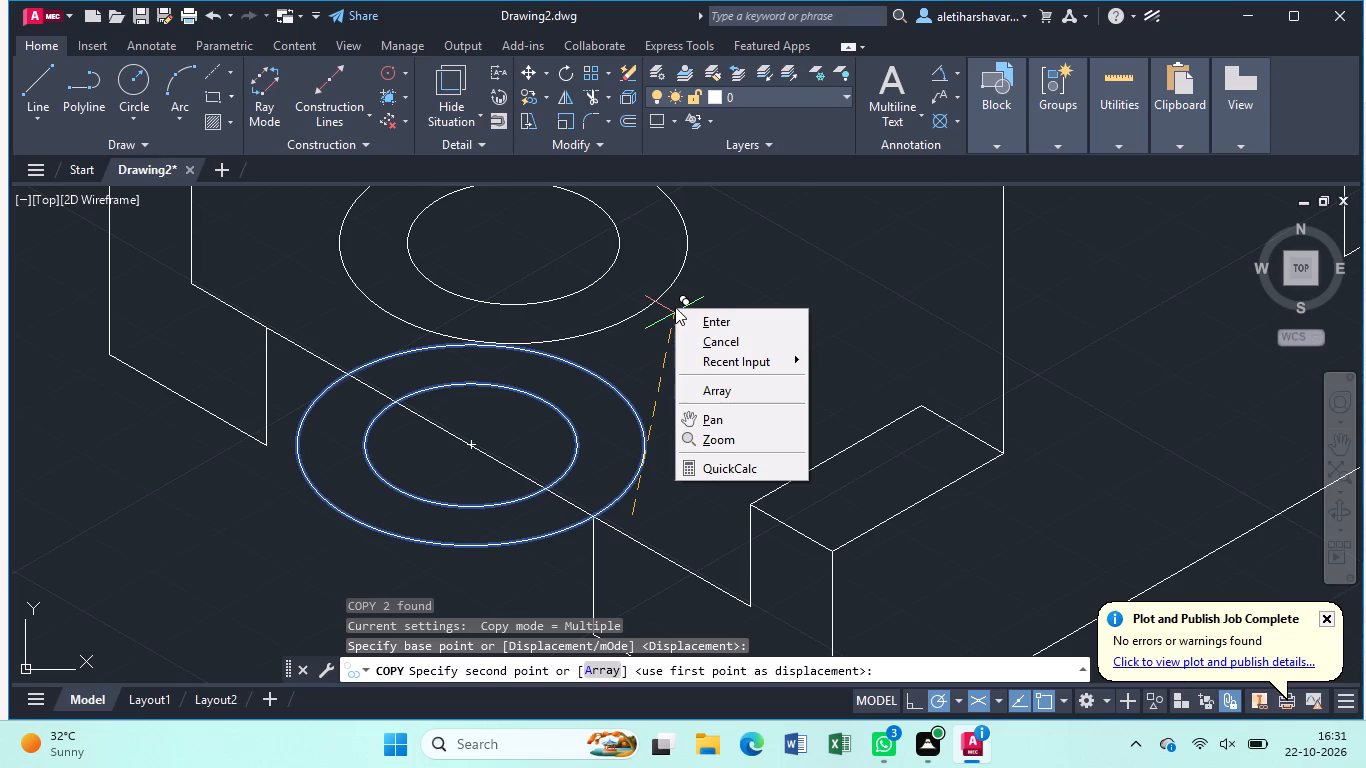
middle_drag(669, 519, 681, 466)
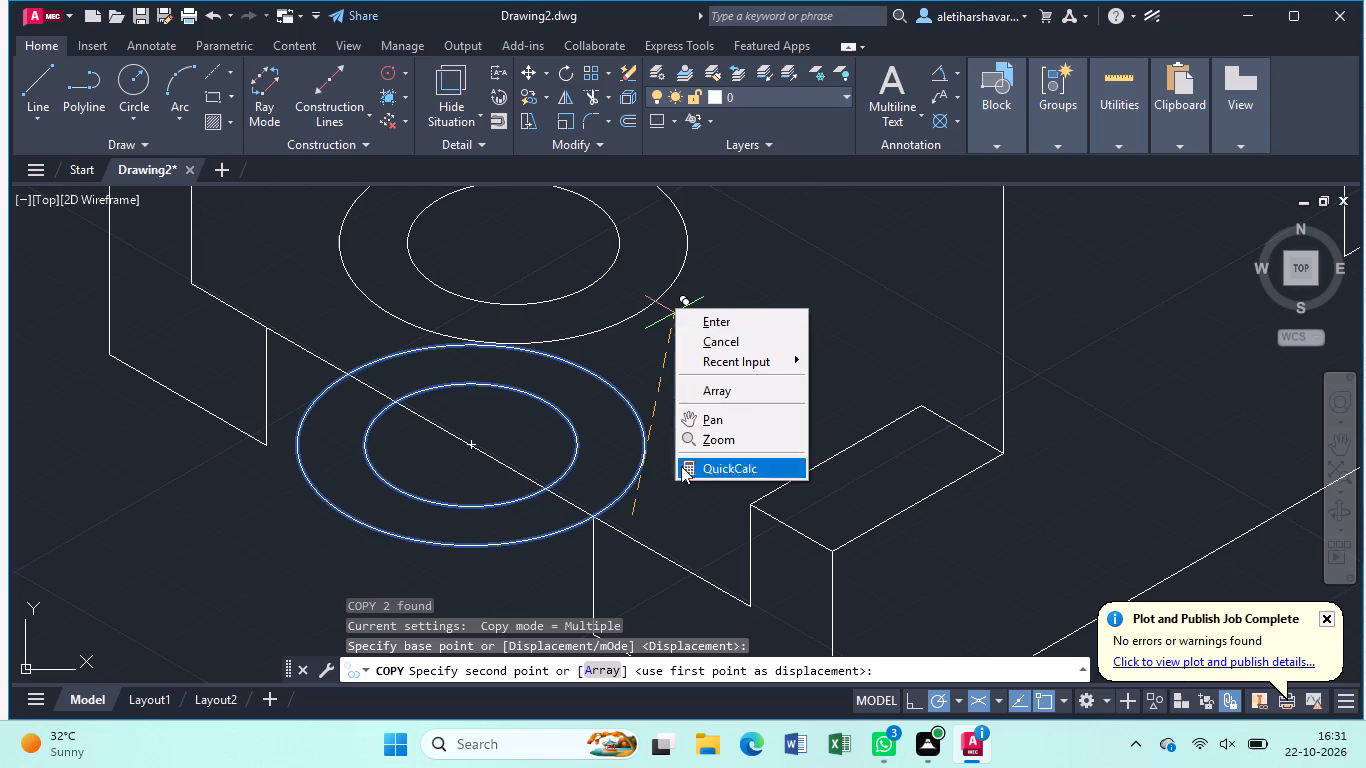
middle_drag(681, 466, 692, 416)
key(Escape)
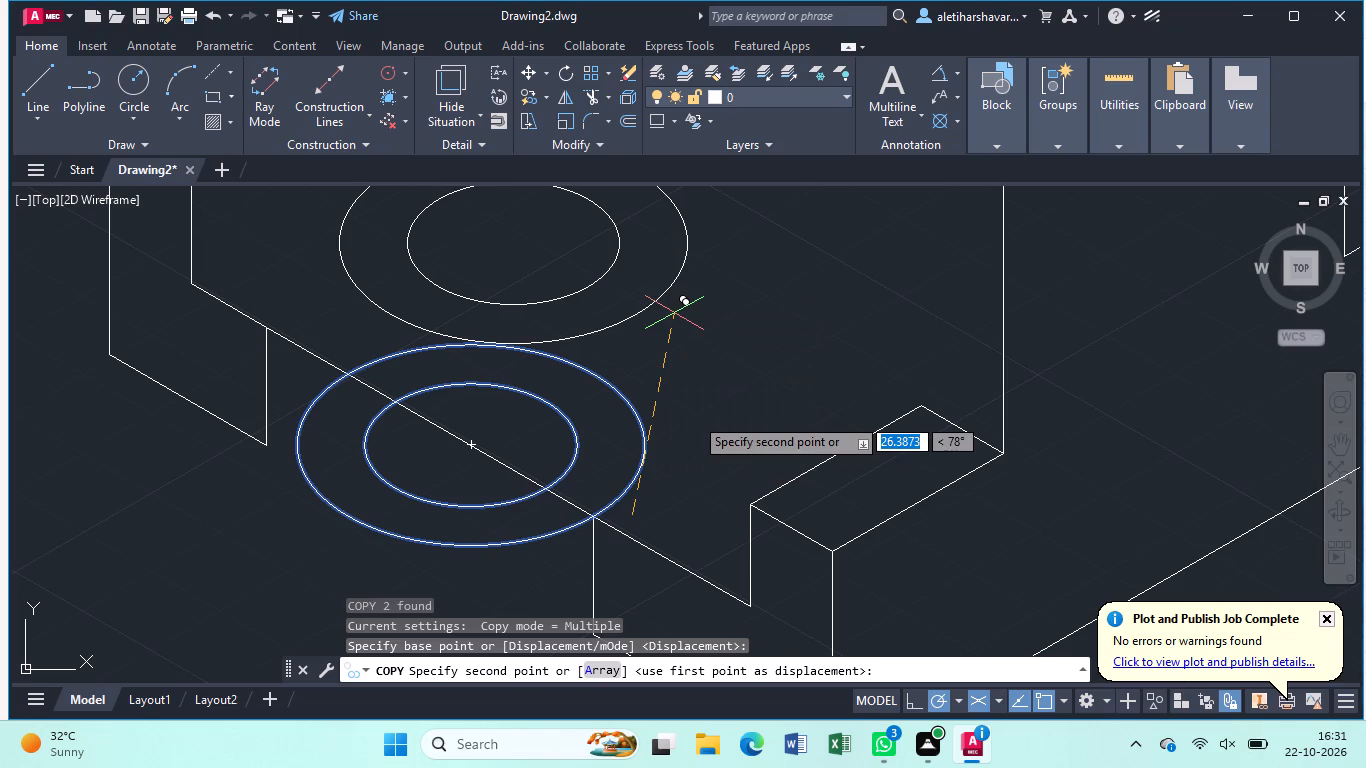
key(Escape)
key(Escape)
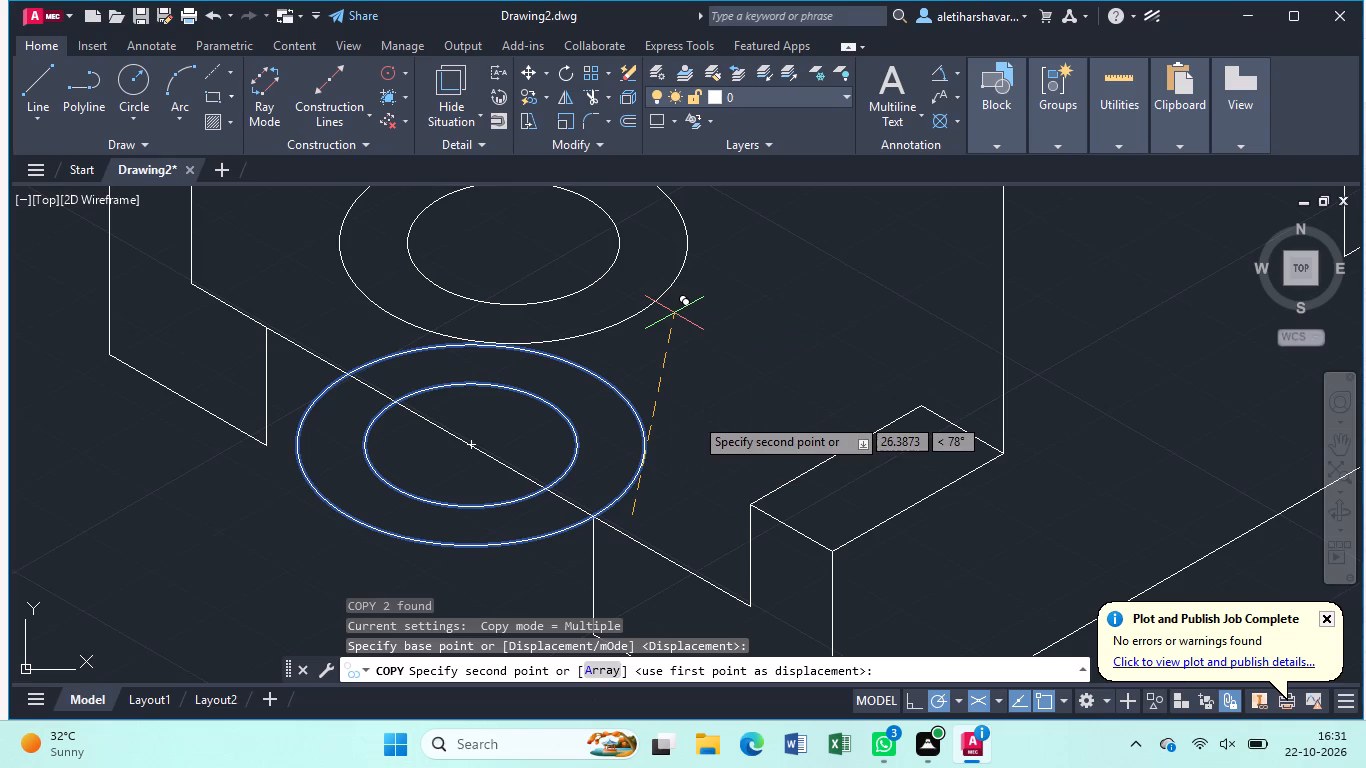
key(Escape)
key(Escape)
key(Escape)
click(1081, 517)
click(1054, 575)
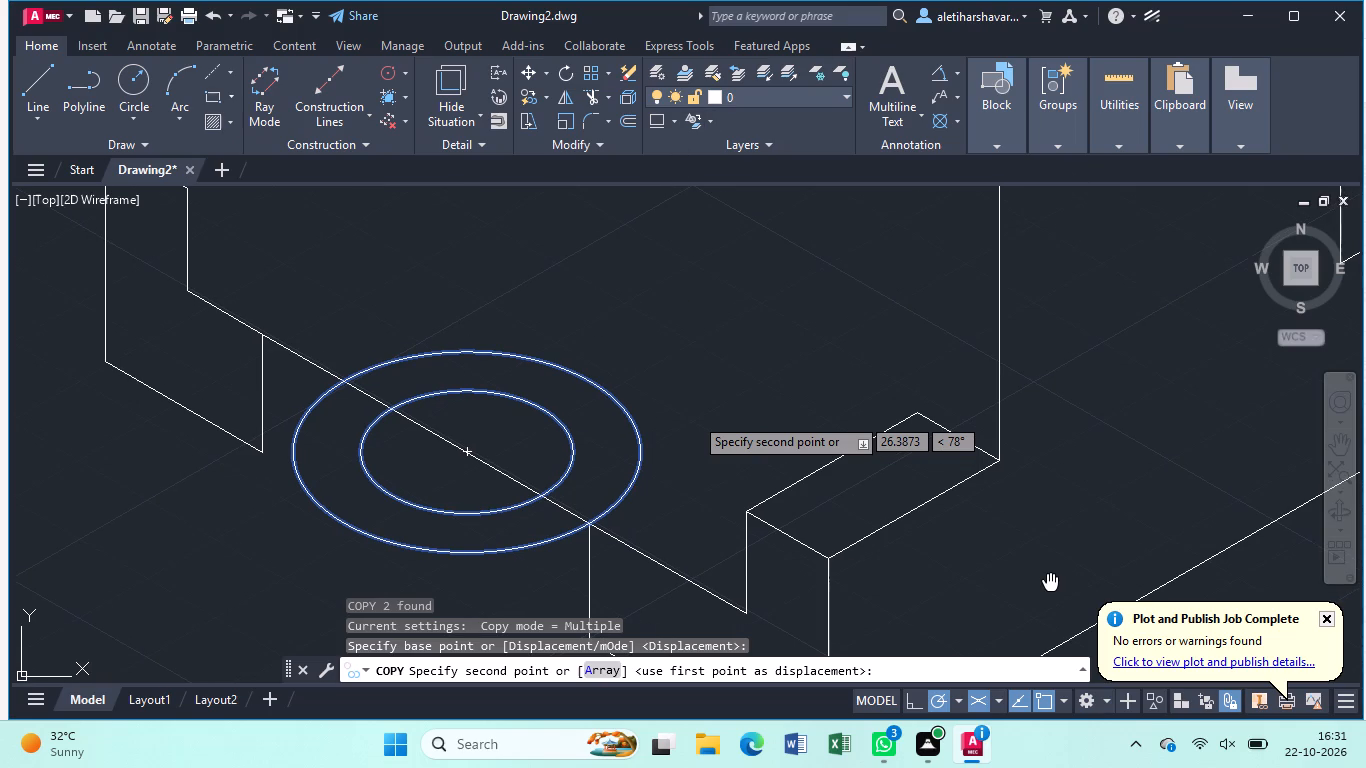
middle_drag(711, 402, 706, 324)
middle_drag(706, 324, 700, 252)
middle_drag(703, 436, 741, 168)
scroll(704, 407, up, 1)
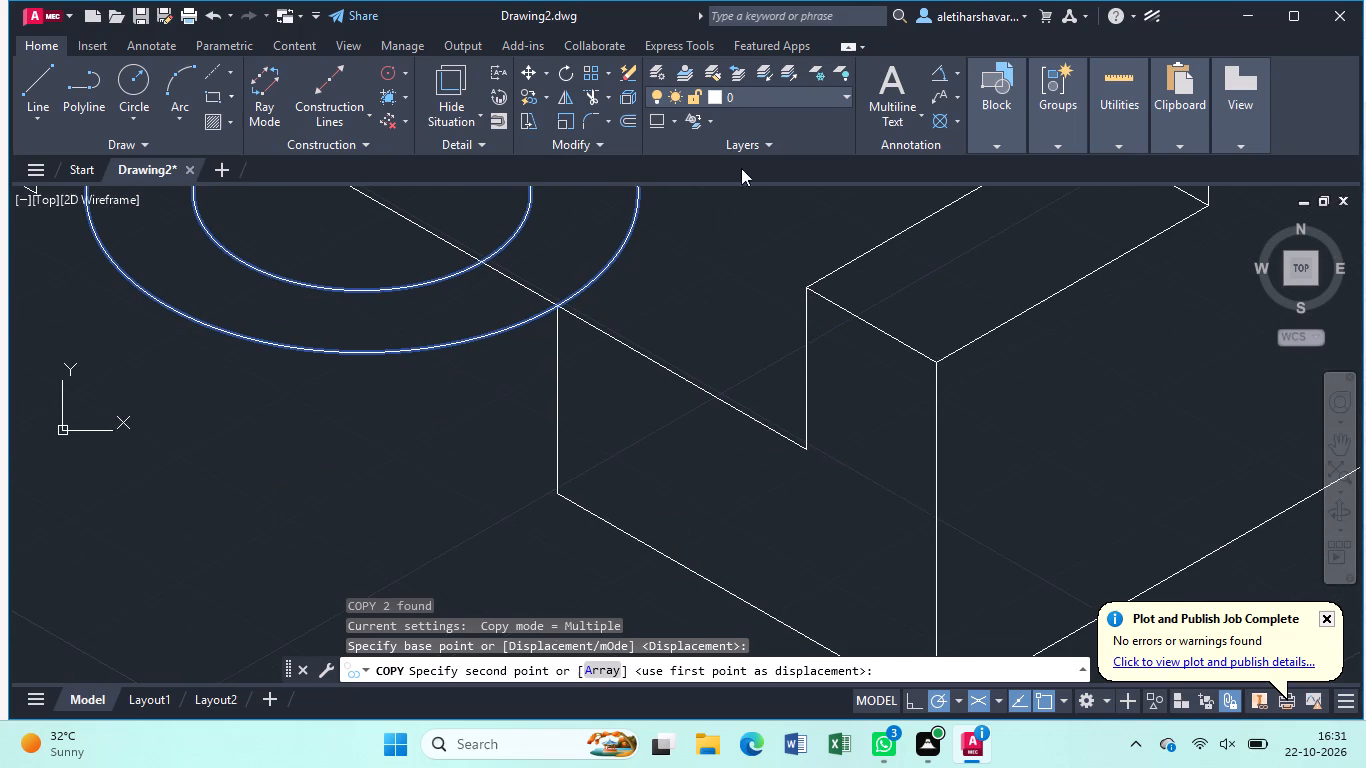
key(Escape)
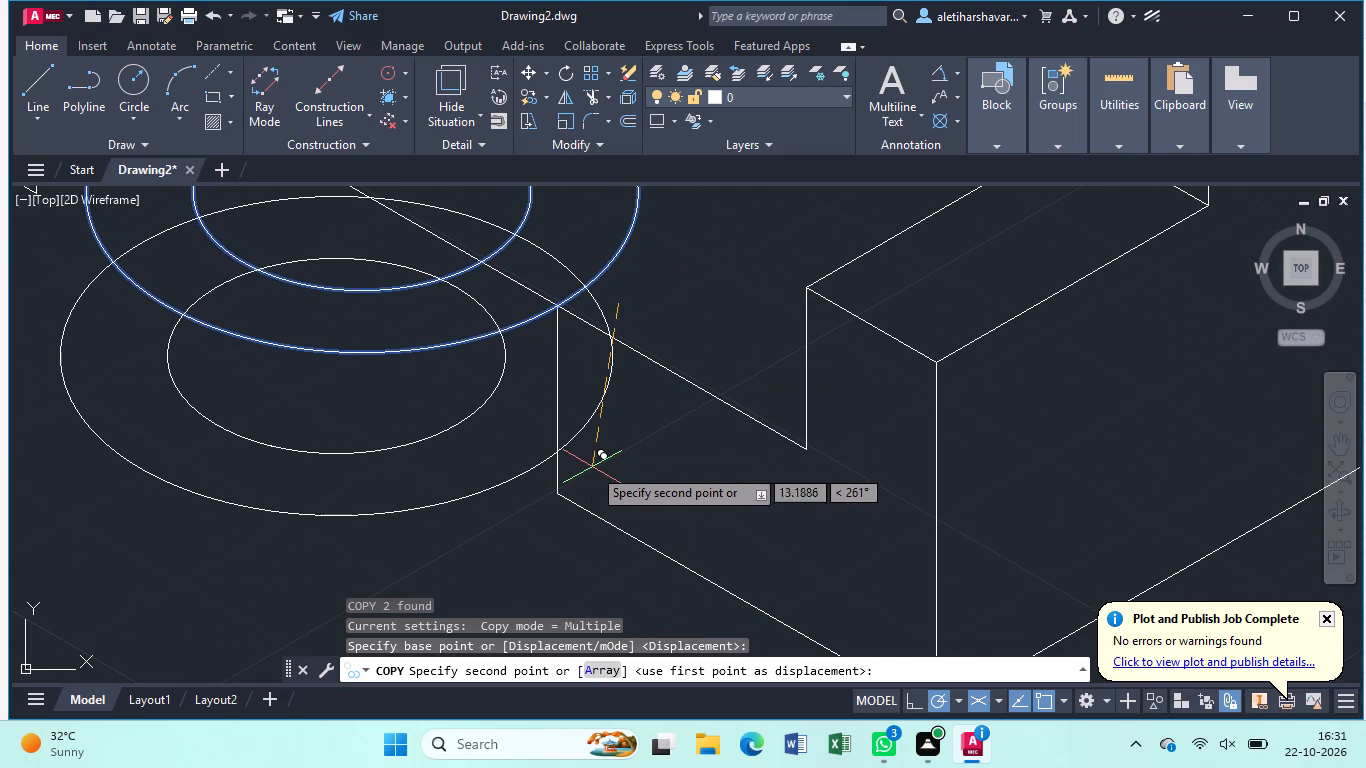
Copy both concentric isocircles 15 units straight down, from the upper to the lower end of the near end face's outer vertical edge.
click(575, 451)
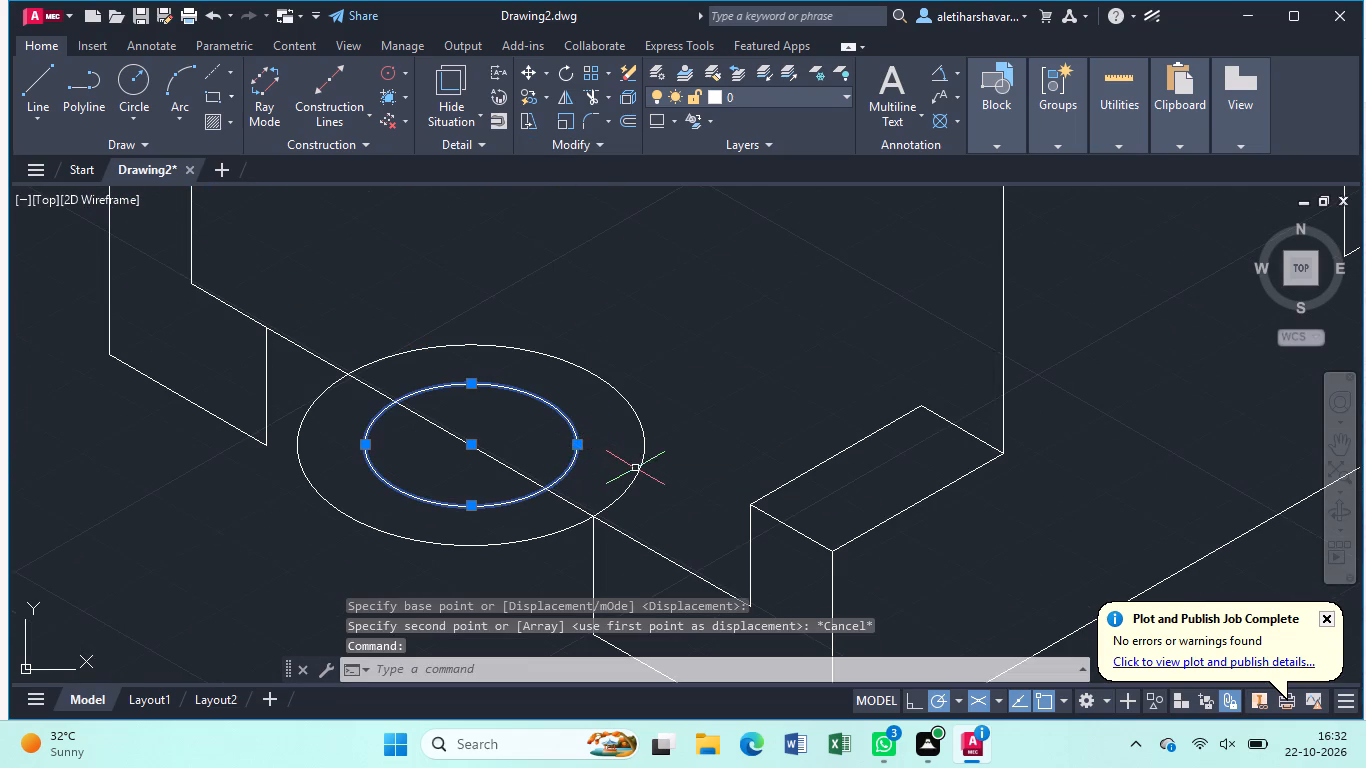
click(639, 473)
text(co)
key(Return)
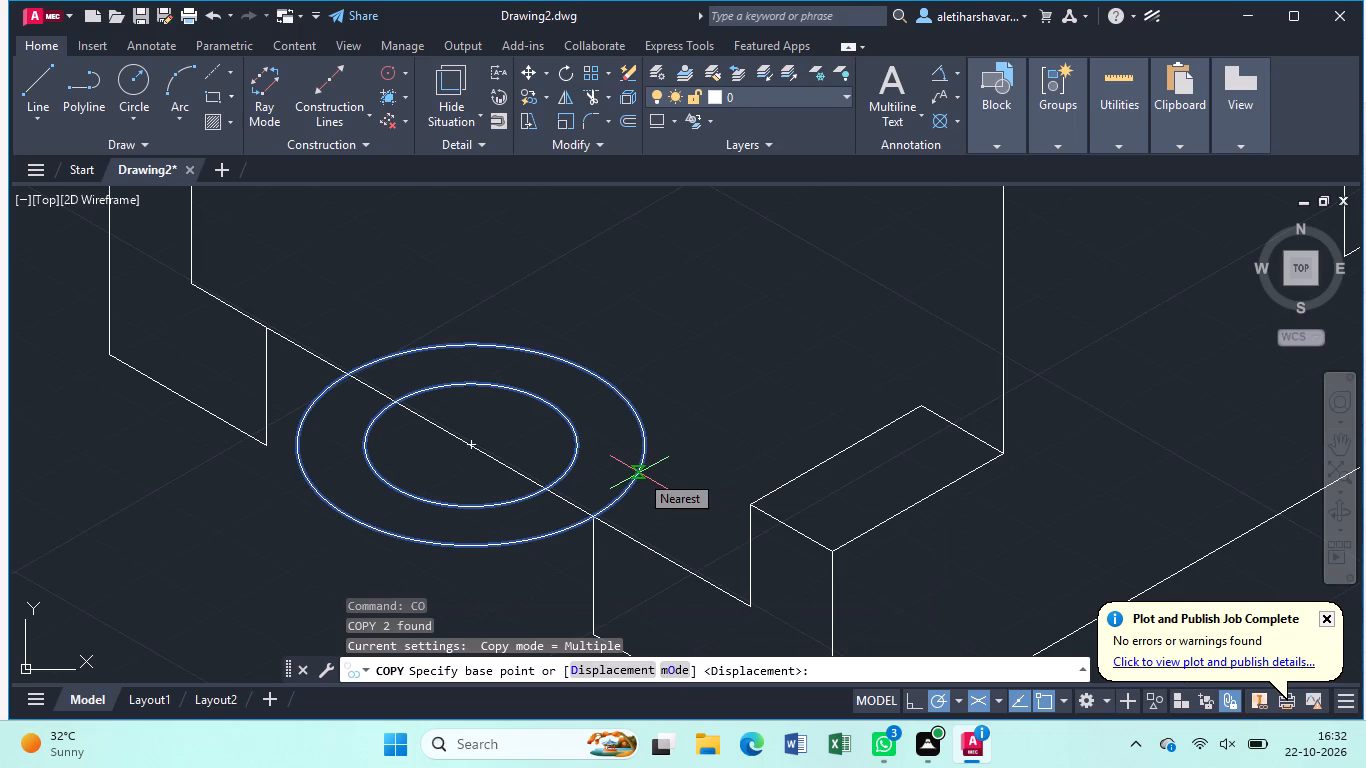
click(590, 517)
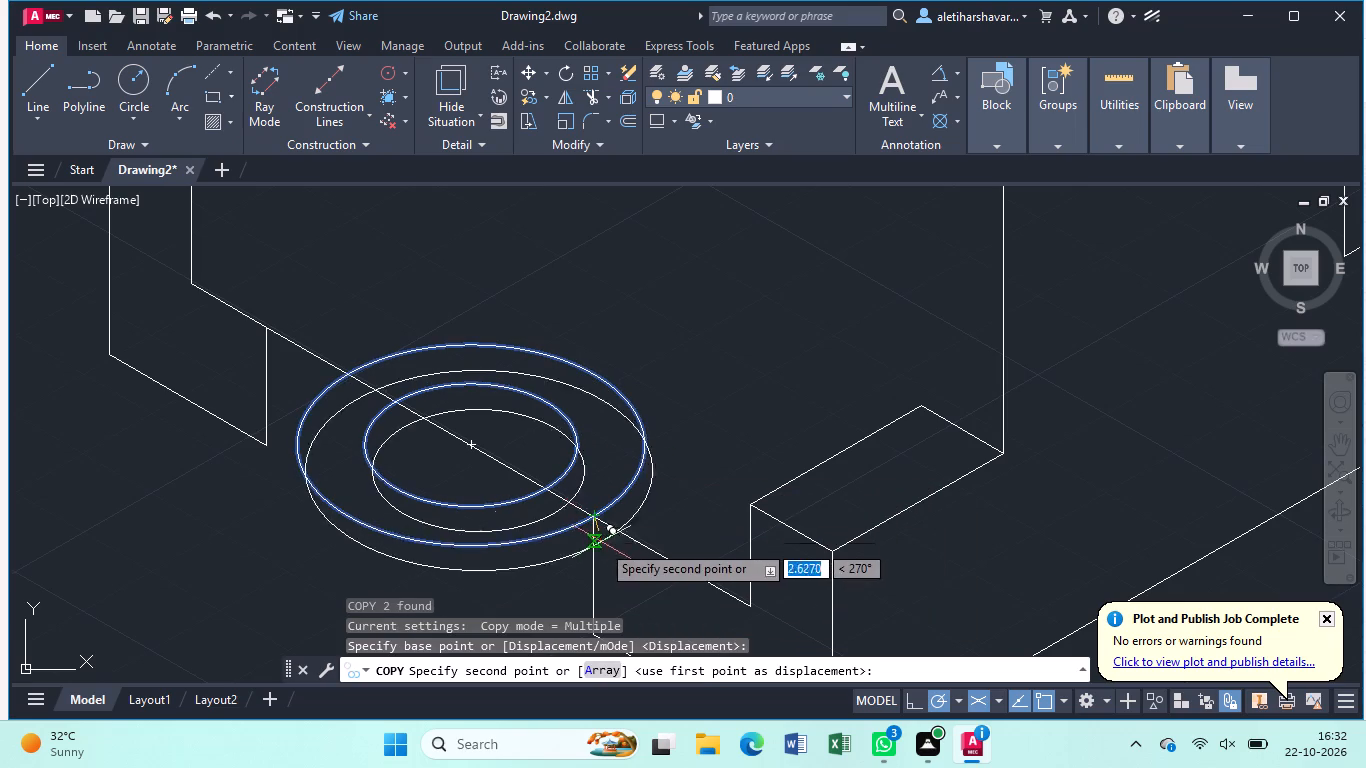
middle_drag(598, 567, 631, 384)
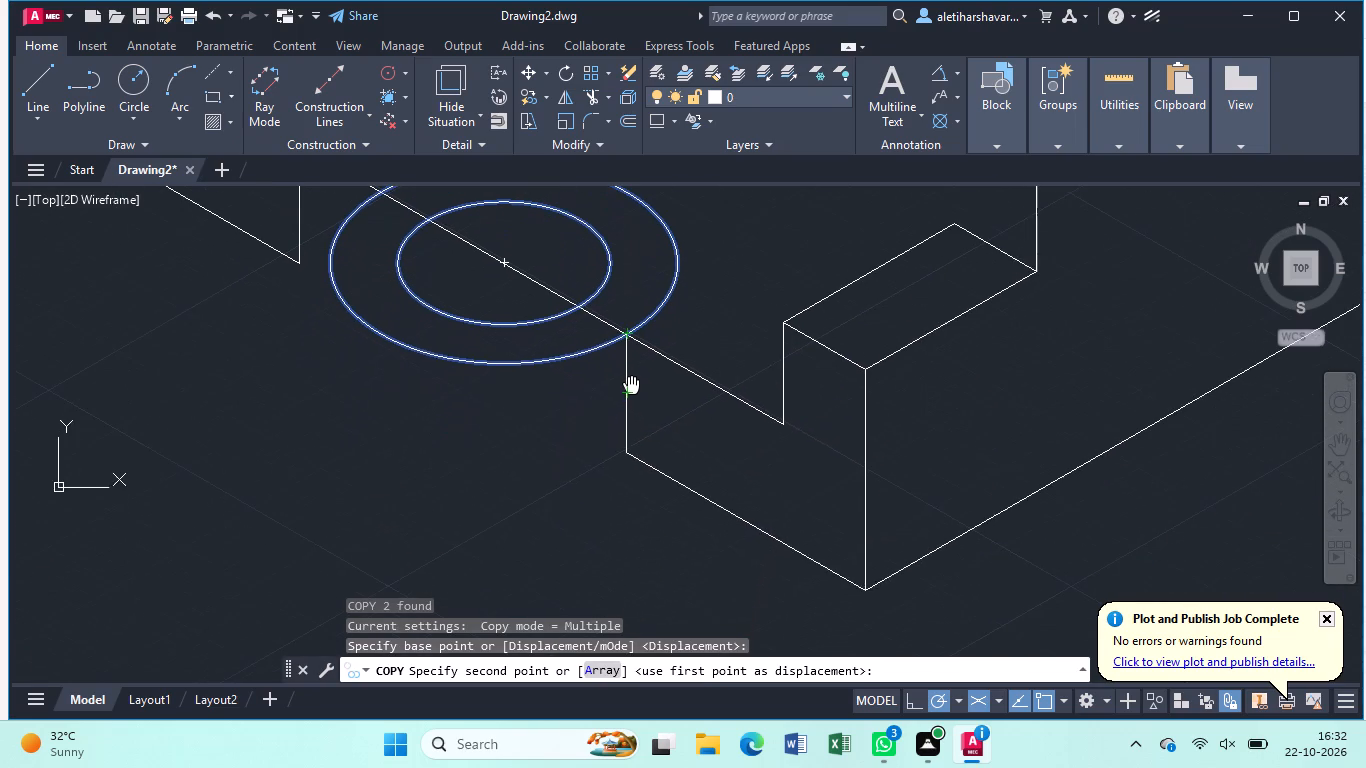
middle_drag(631, 384, 631, 383)
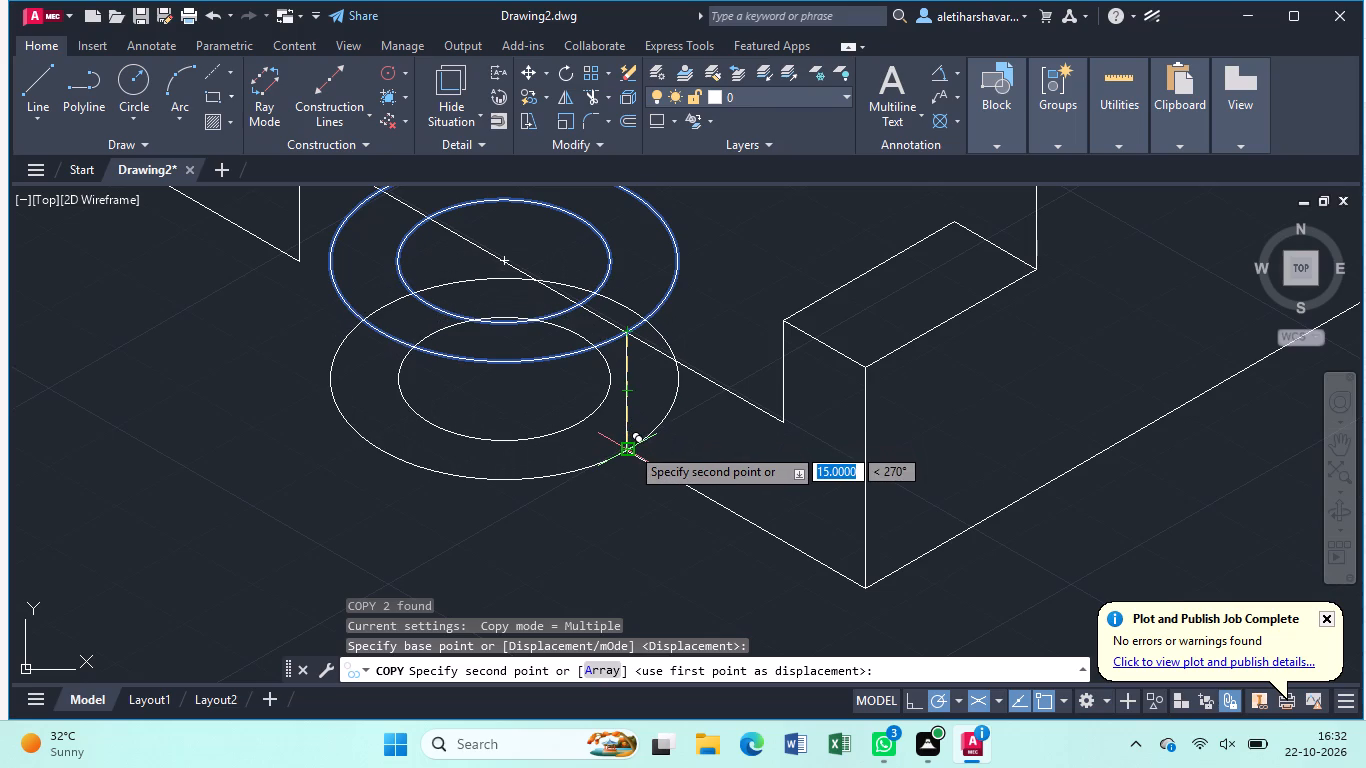
click(630, 446)
key(Escape)
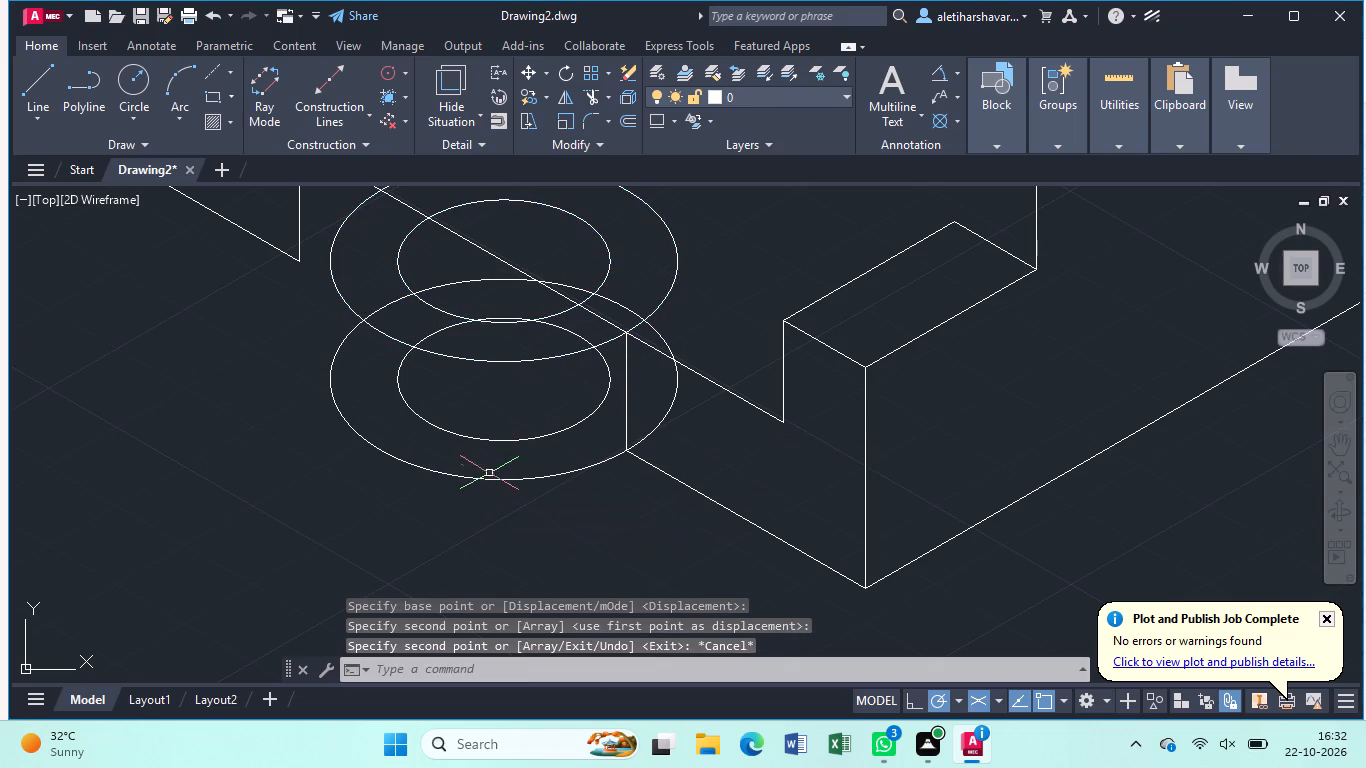
Delete the lower copy of the inner isocircle.
click(521, 438)
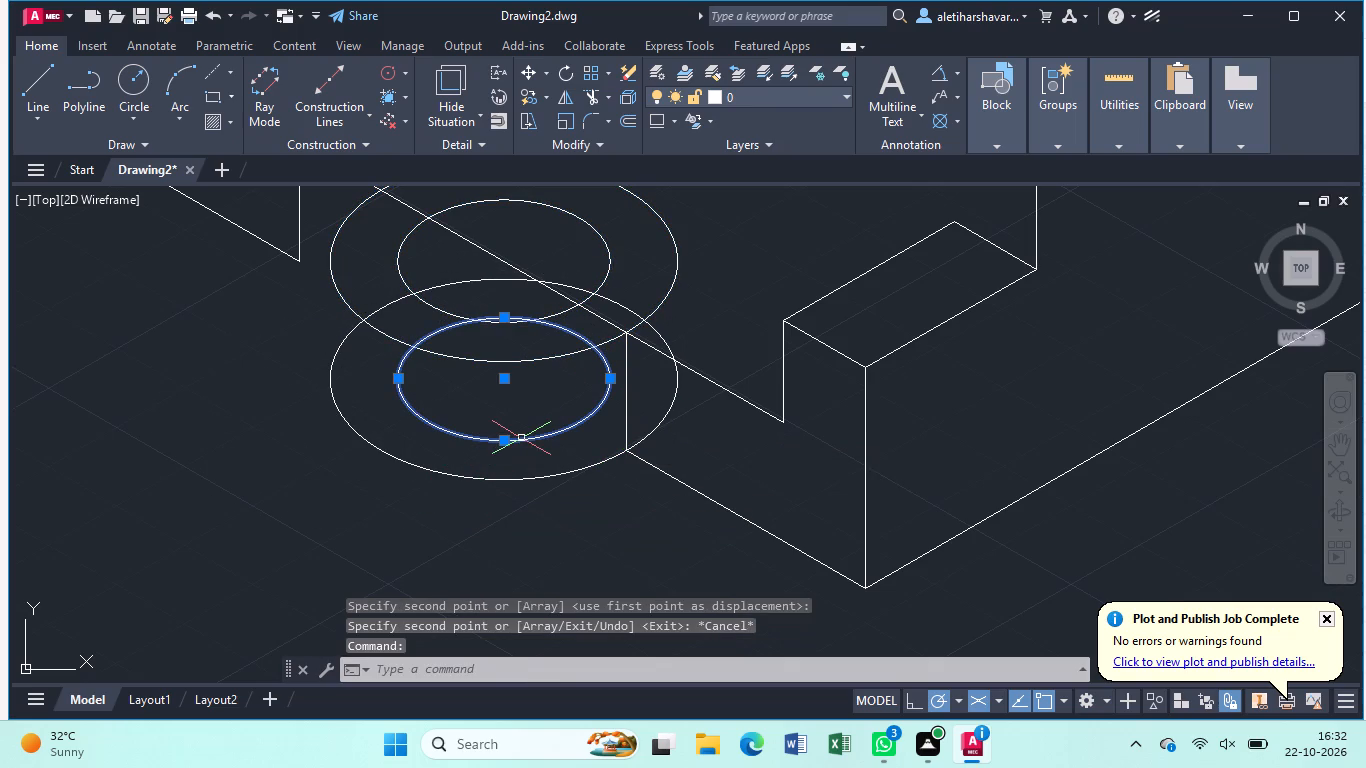
key(Delete)
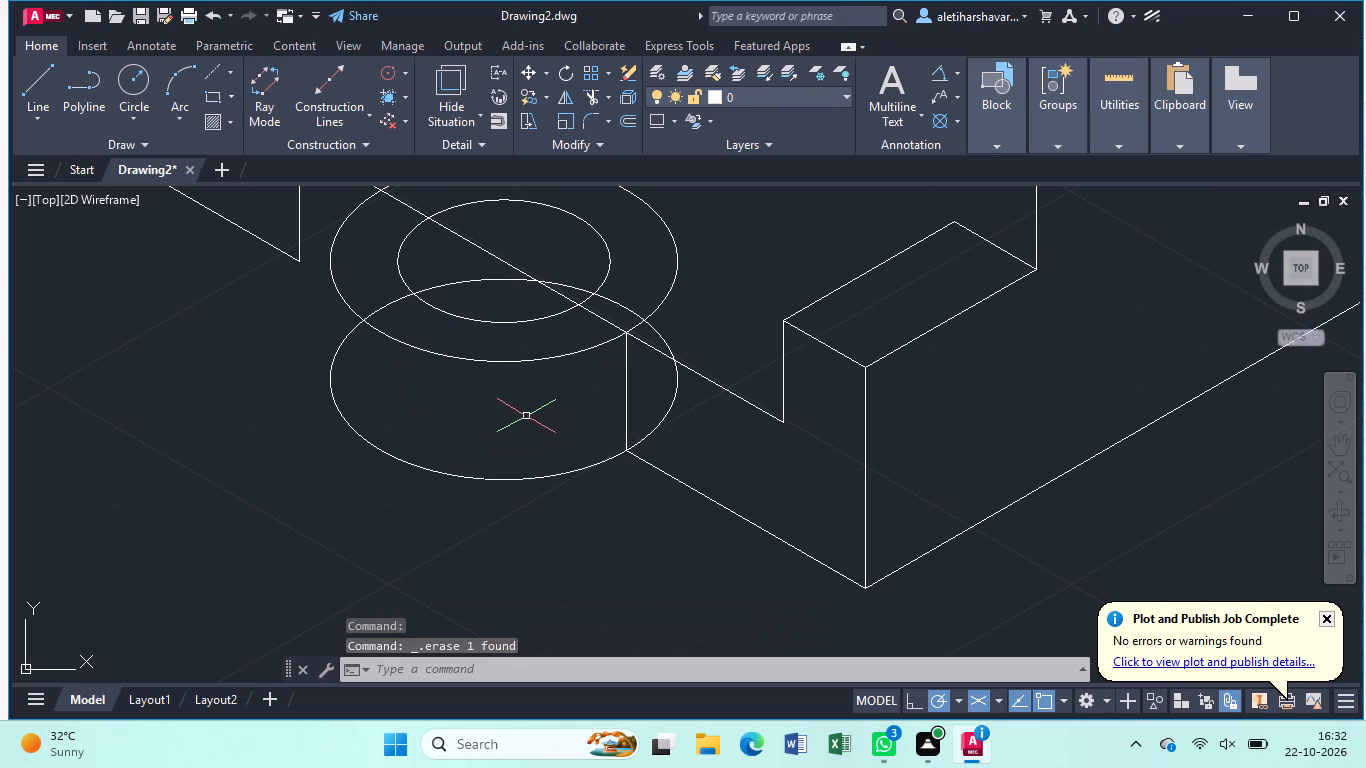
Copy the far end face's short vertical edge 12 units at 330°, from its top end to the connecting line's intersection with the outer isocircle.
middle_drag(528, 416, 676, 499)
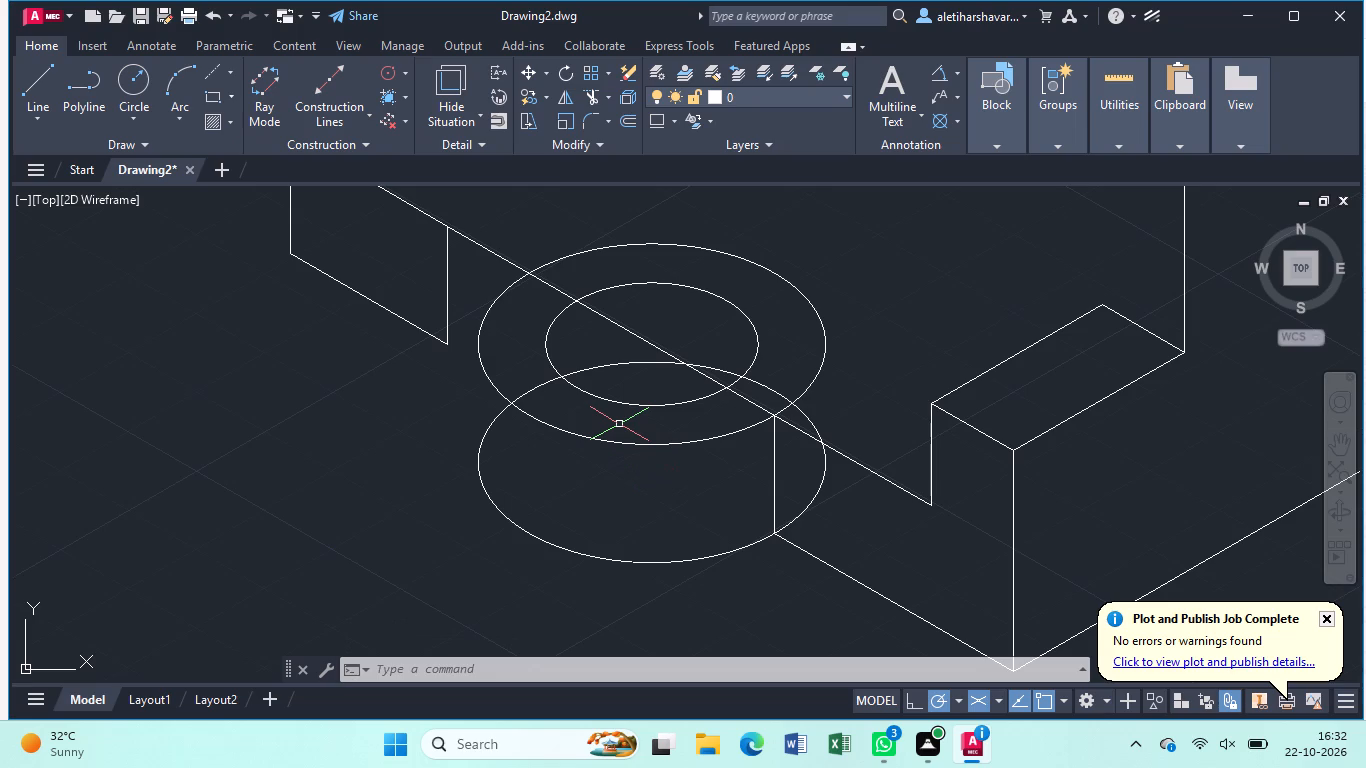
click(444, 275)
click(448, 272)
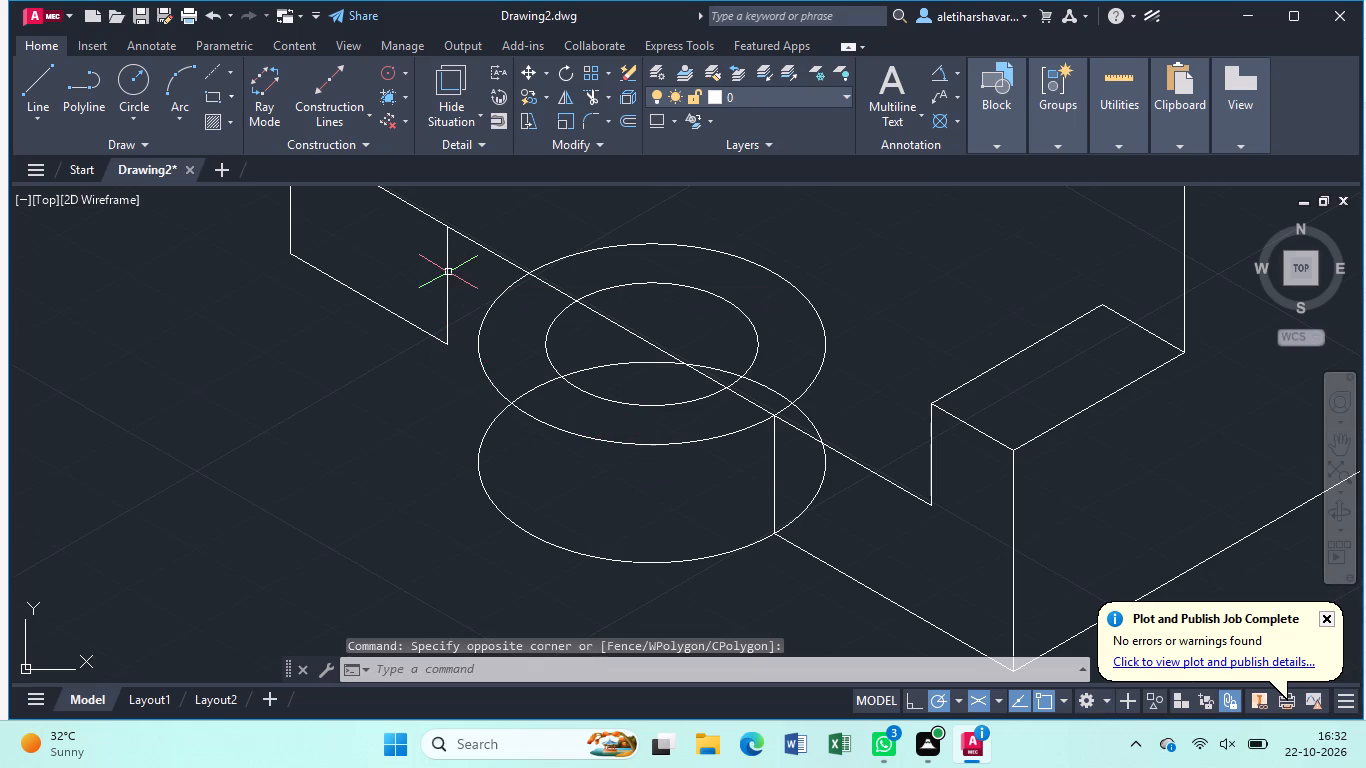
click(445, 324)
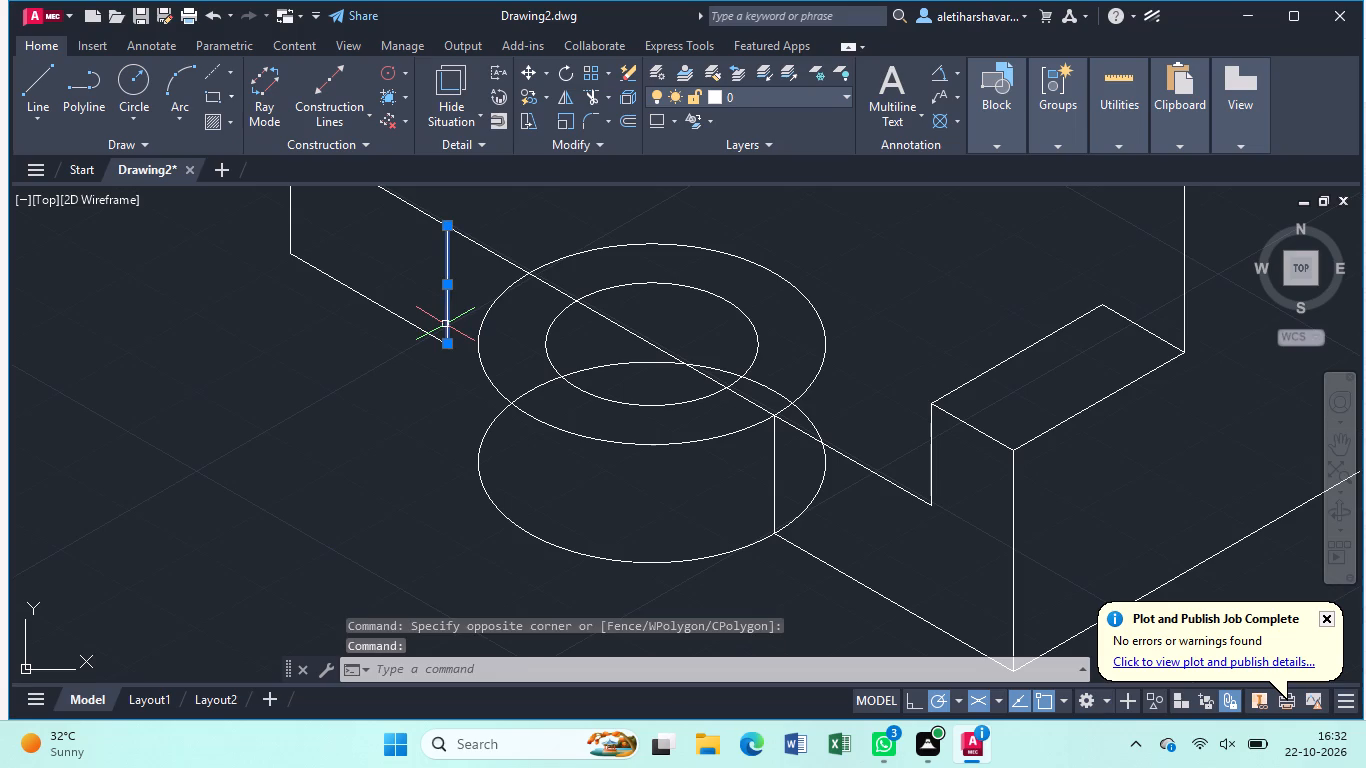
text(co)
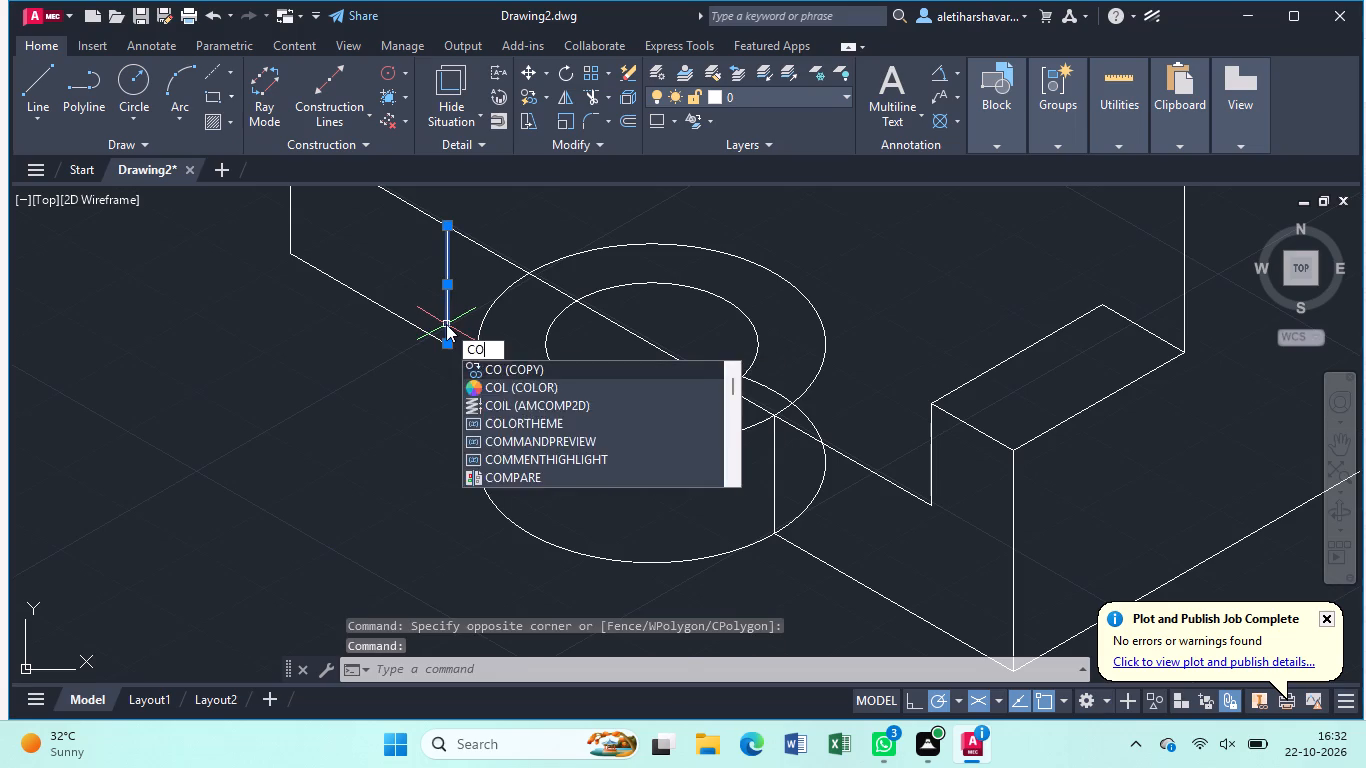
key(Return)
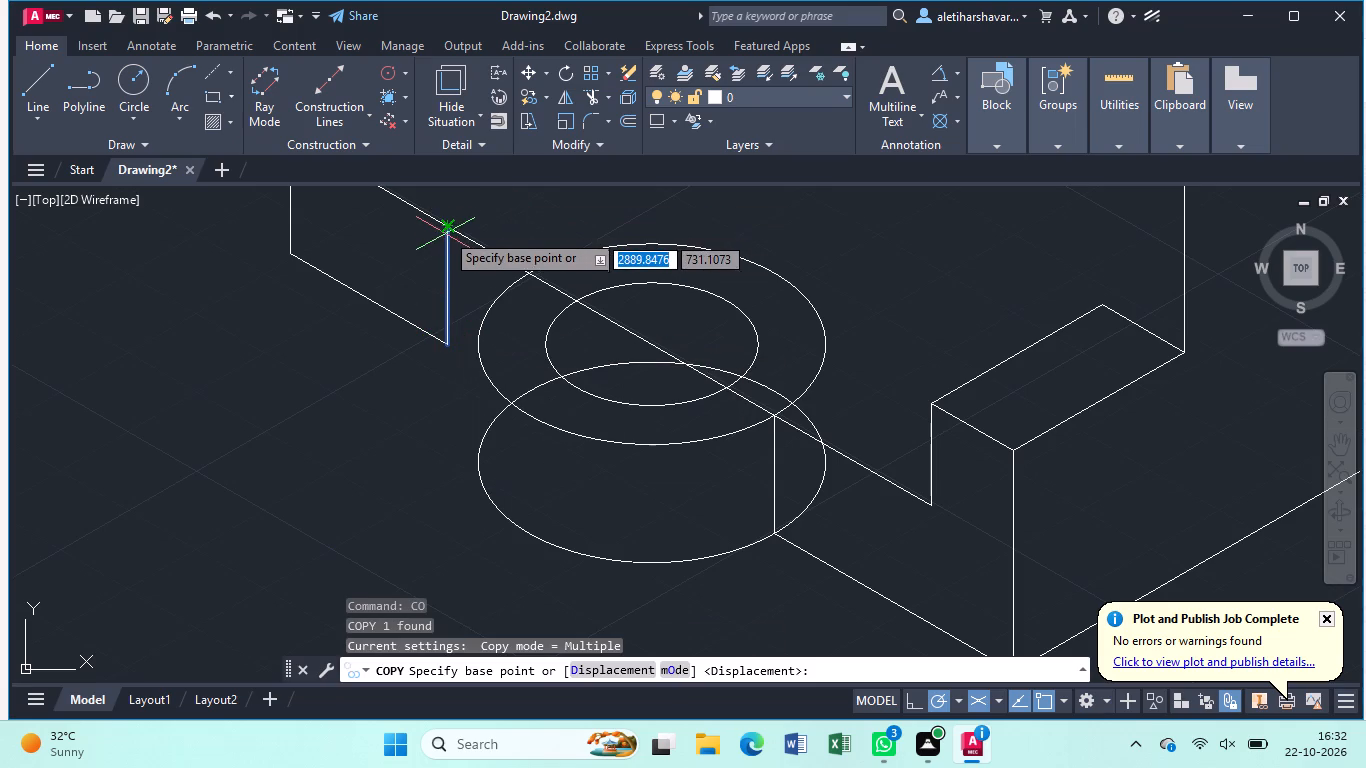
click(448, 223)
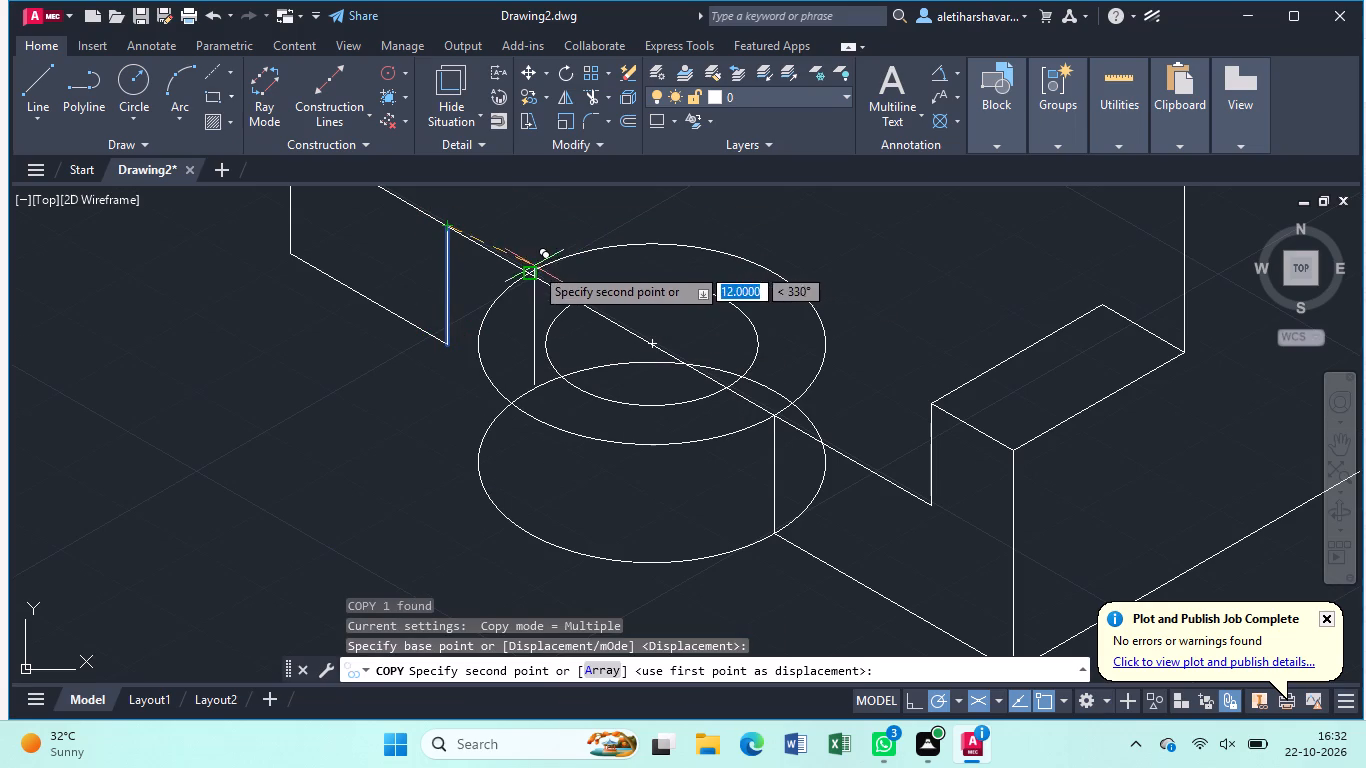
click(532, 273)
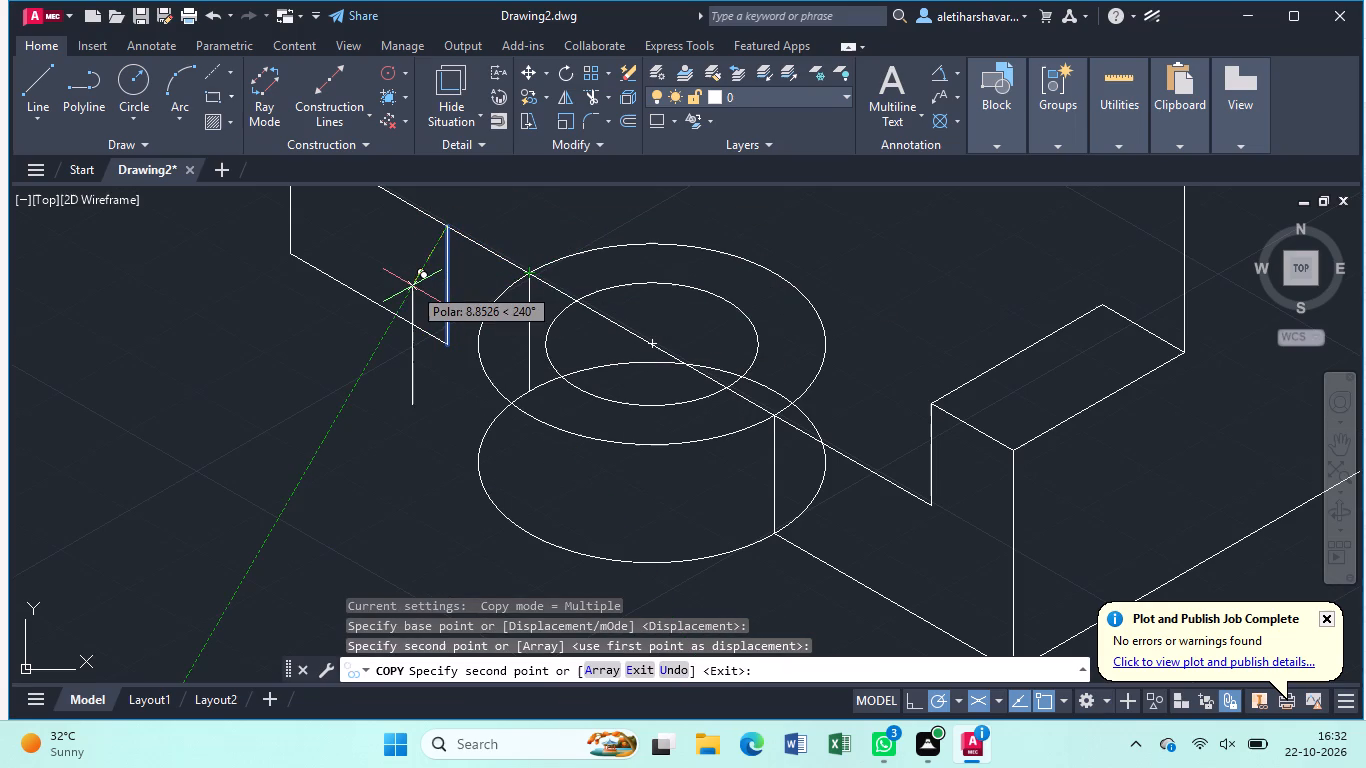
key(Escape)
Delete the original short vertical edge of the far end face.
click(446, 302)
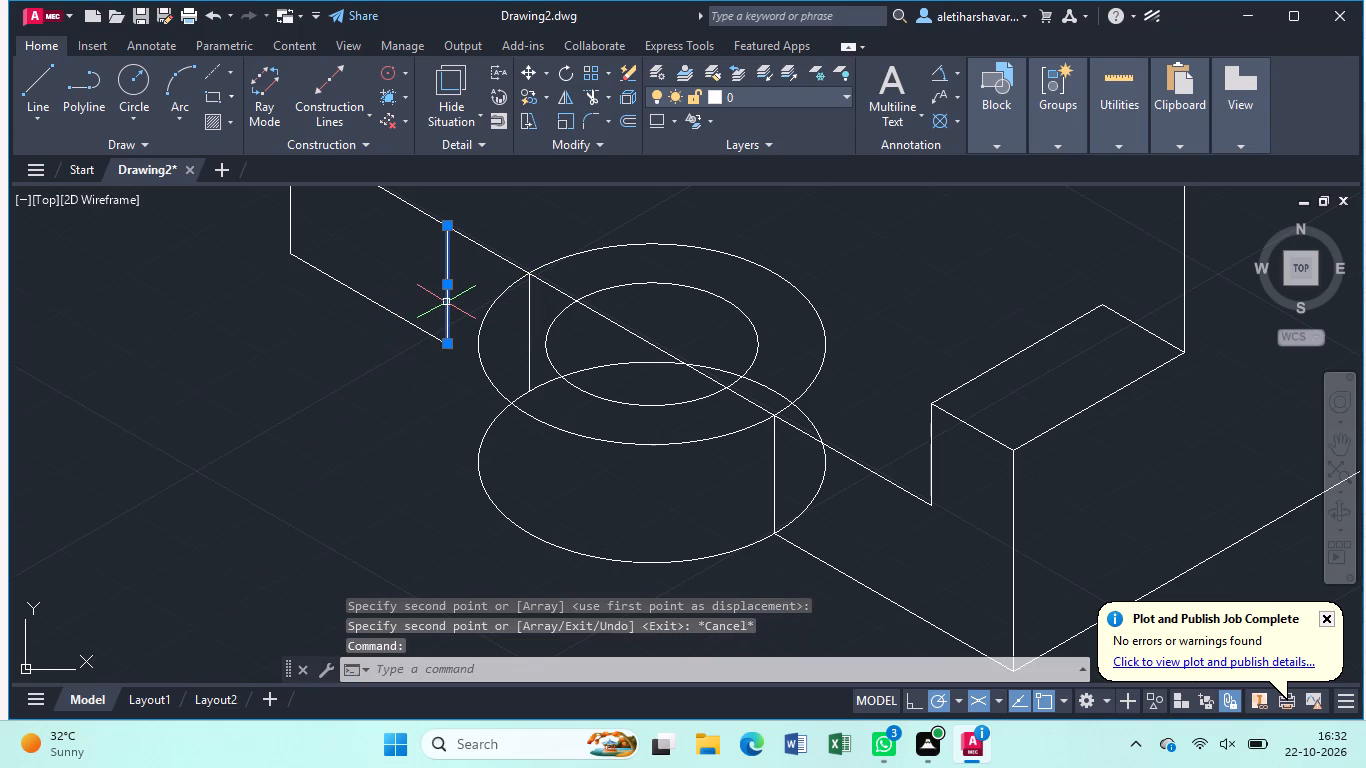
key(Delete)
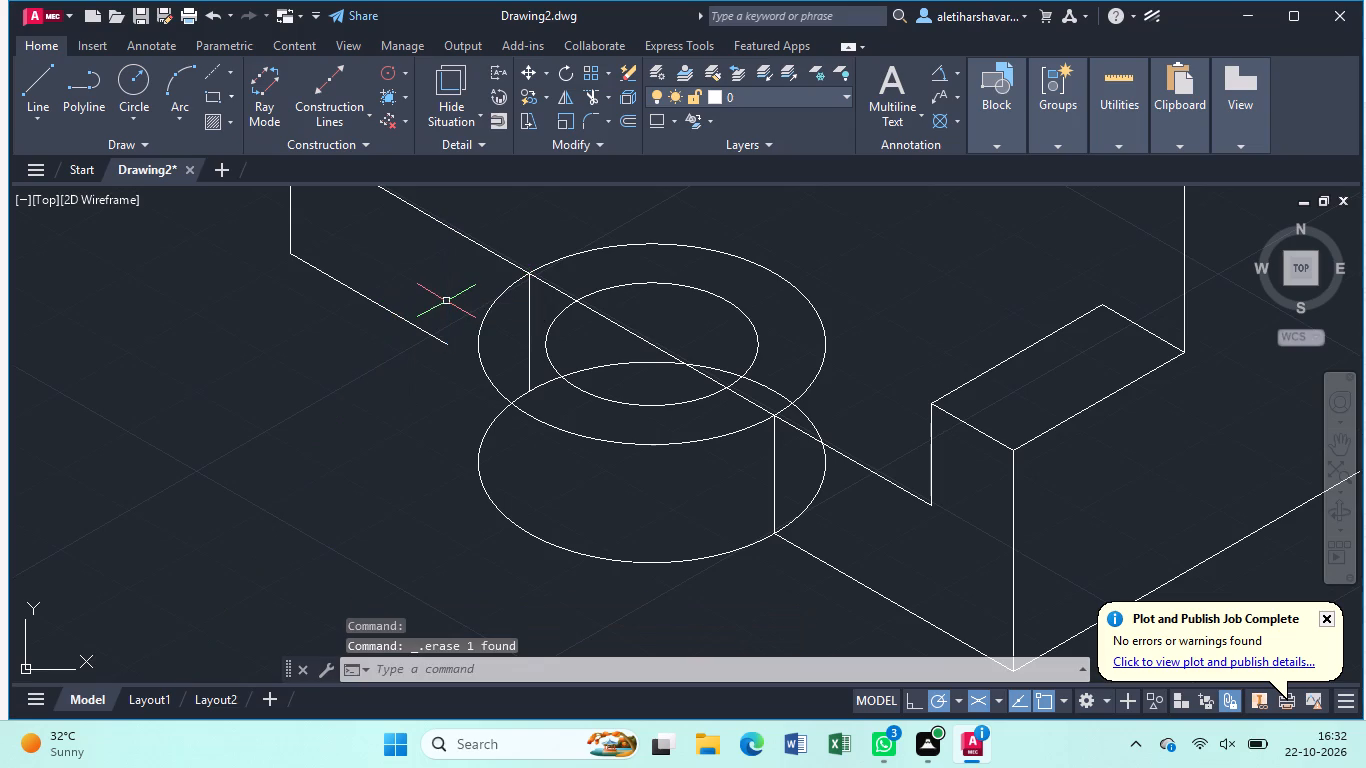
Extend the far end face's bottom line to the lower end of the copied vertical edge.
text(ex)
key(Return)
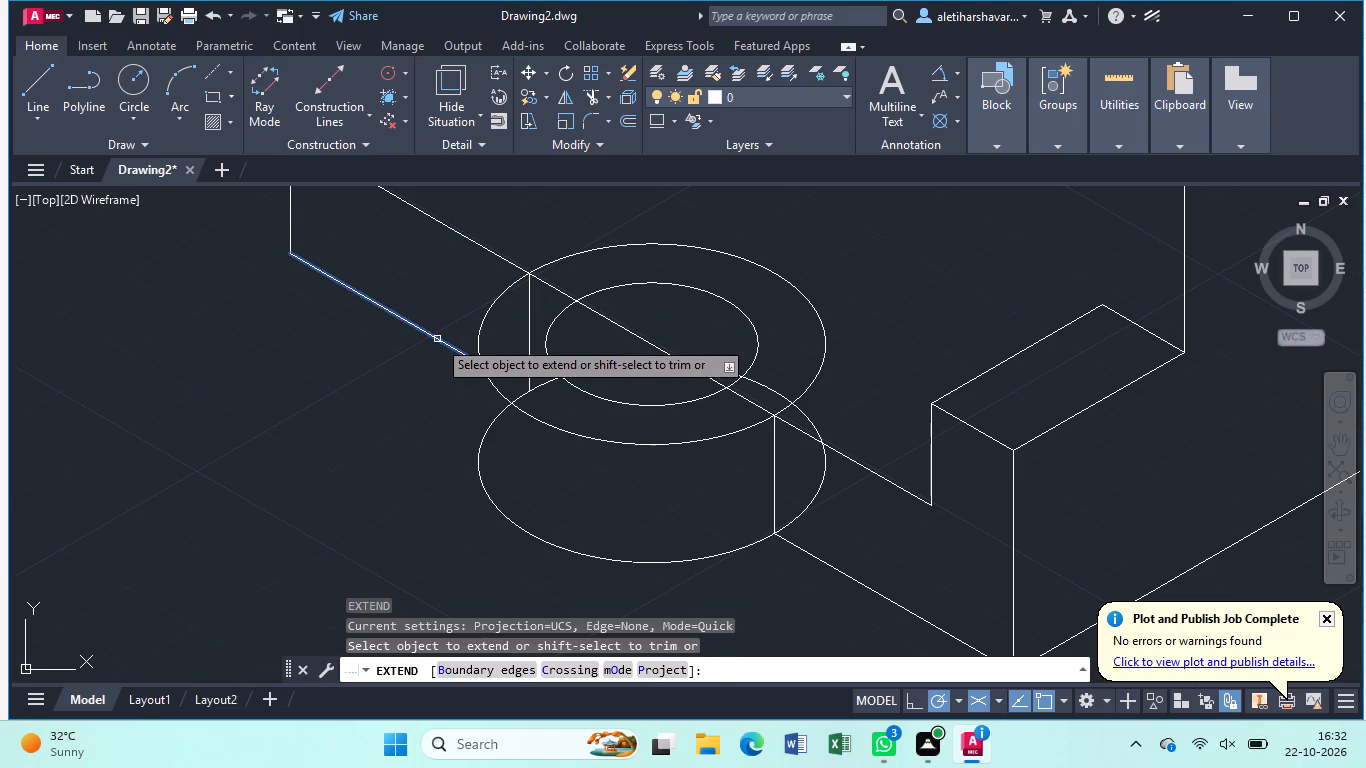
click(437, 339)
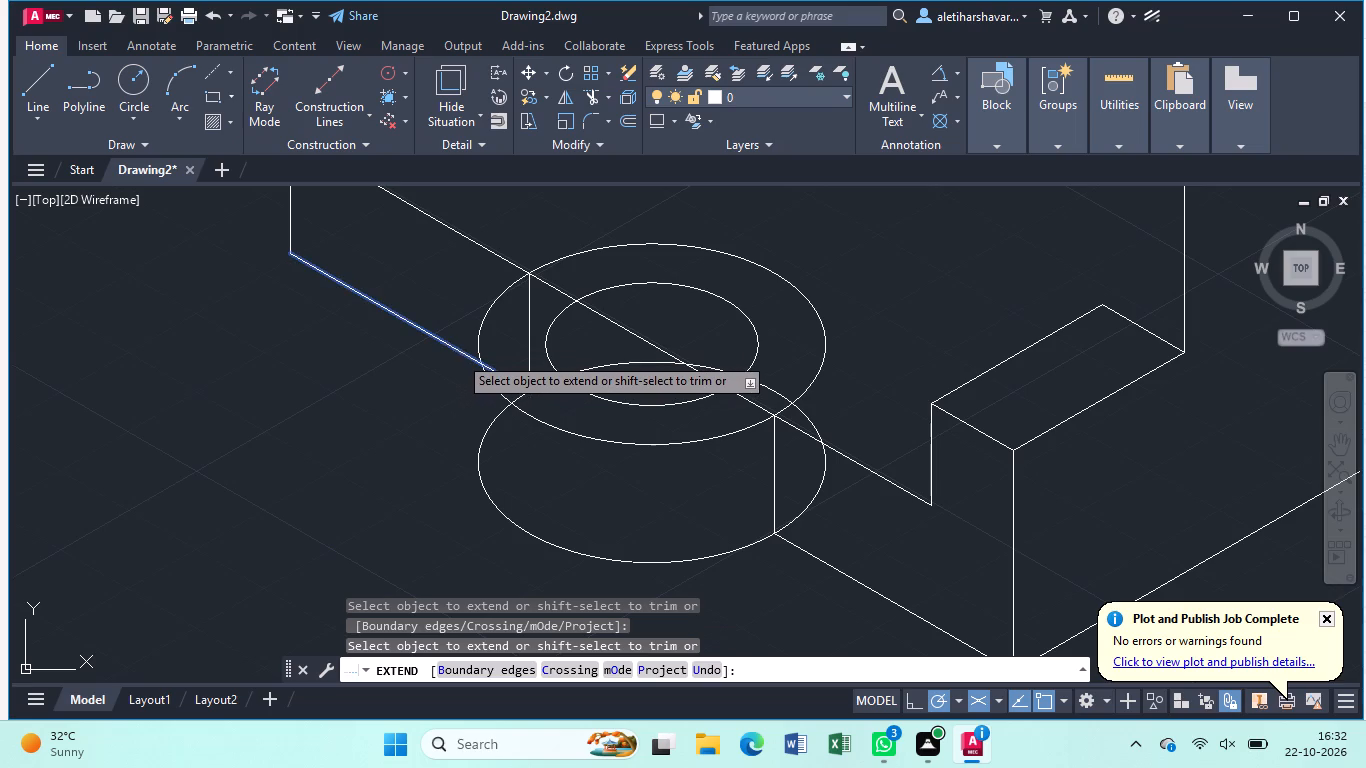
click(458, 355)
key(Escape)
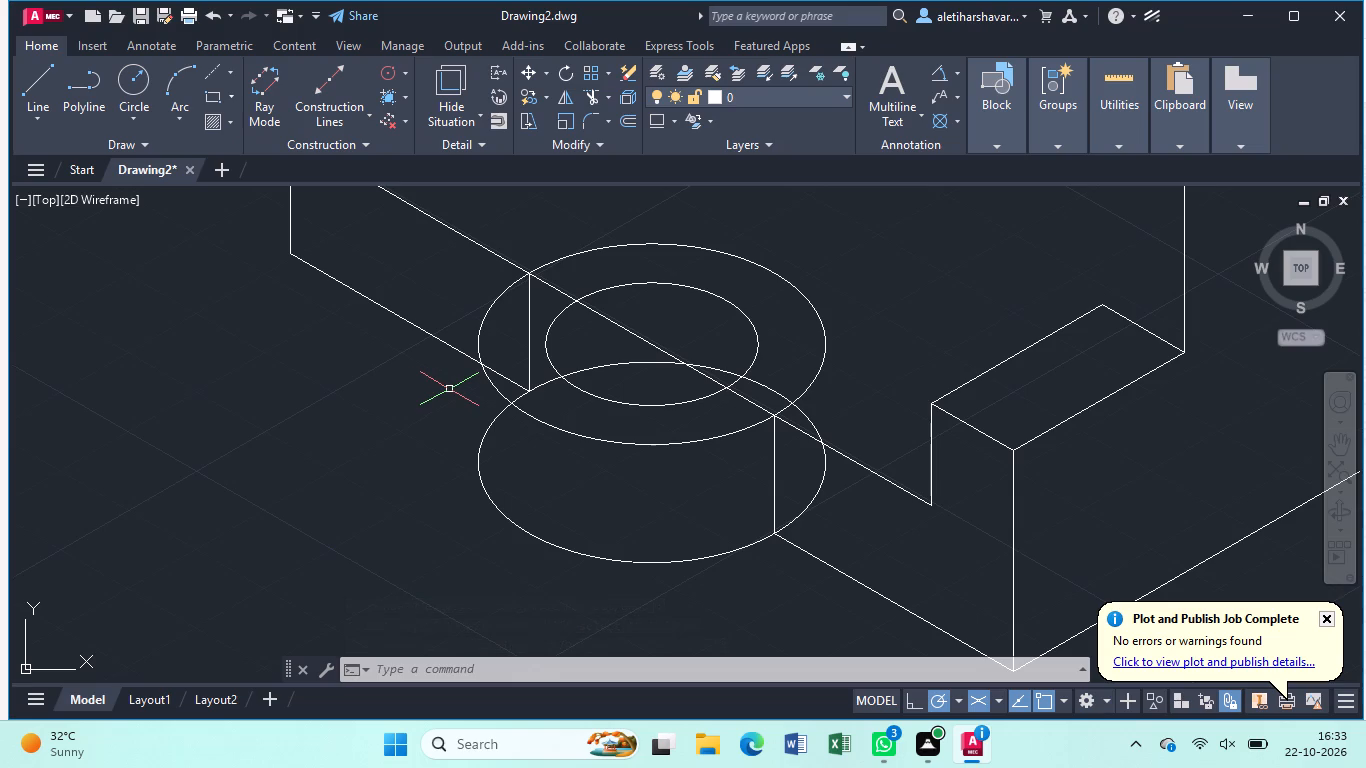
Start trimming the excess linework around the base's overlapping isocircles.
text(tr)
key(Return)
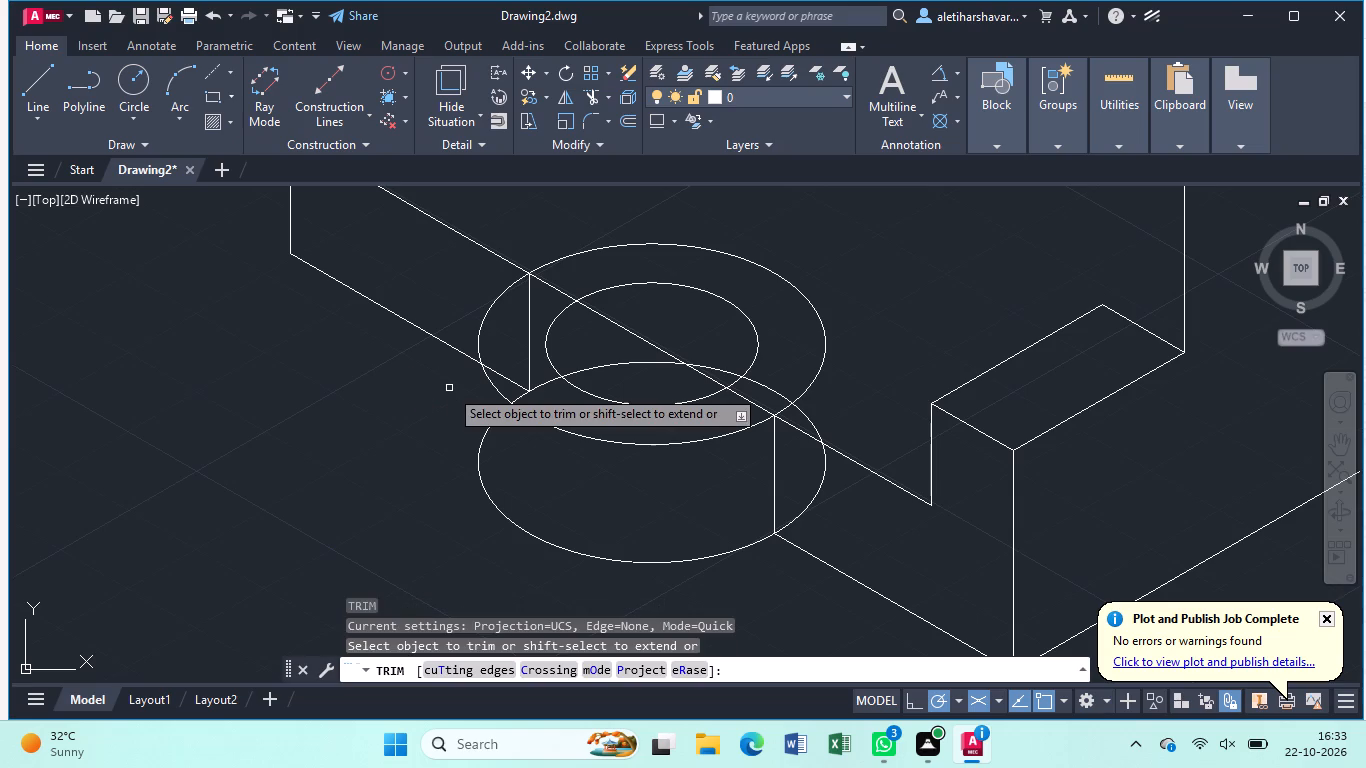
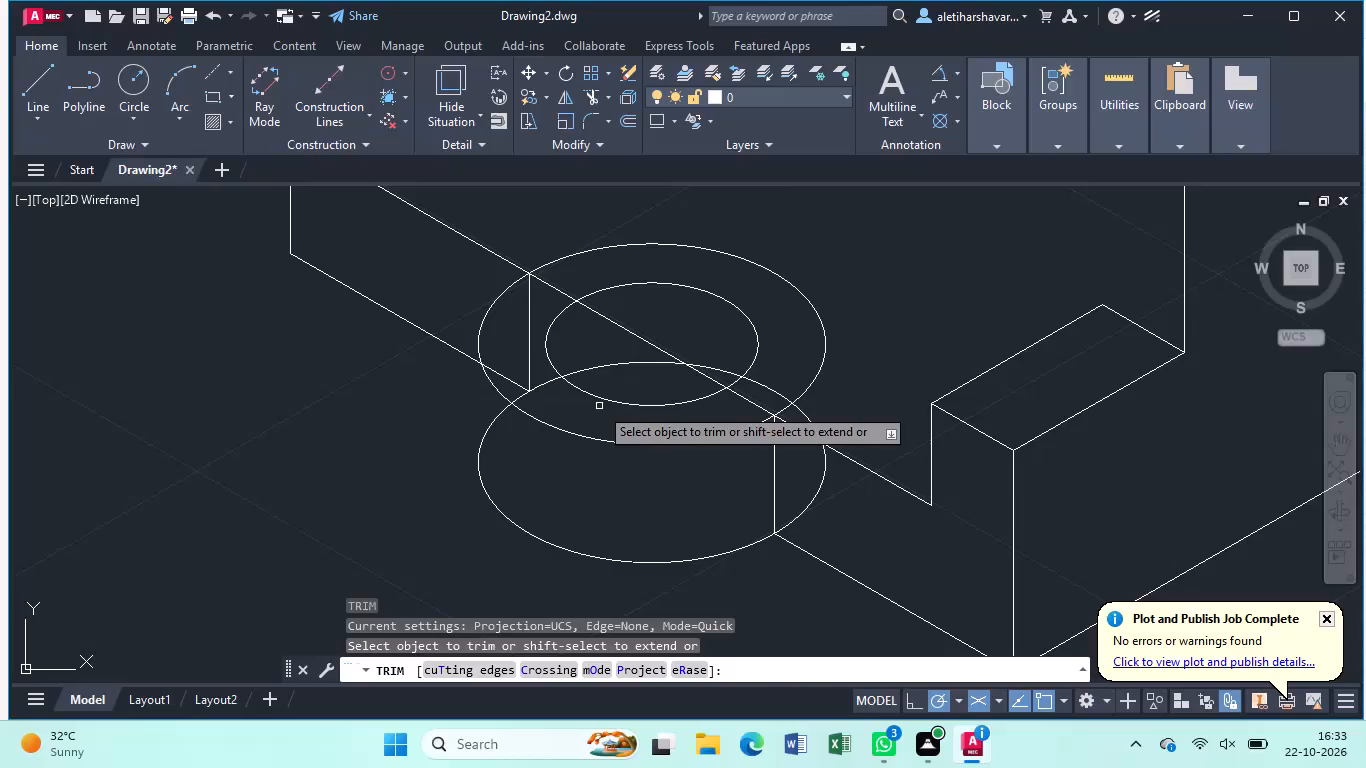
Trim the upper outer isocircle's rear arc, the connecting line across the circles, the far vertical edge and the bottom line's overlap.
click(731, 252)
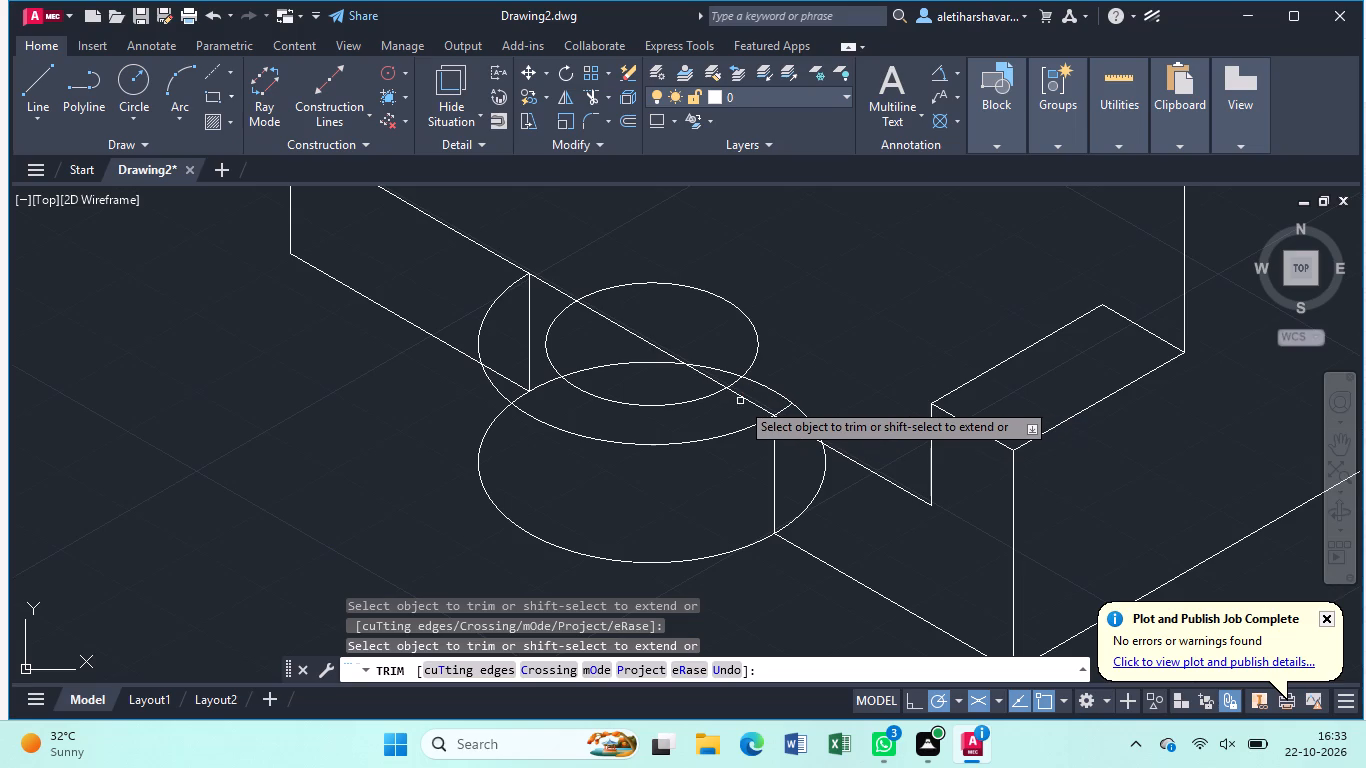
click(744, 399)
click(715, 379)
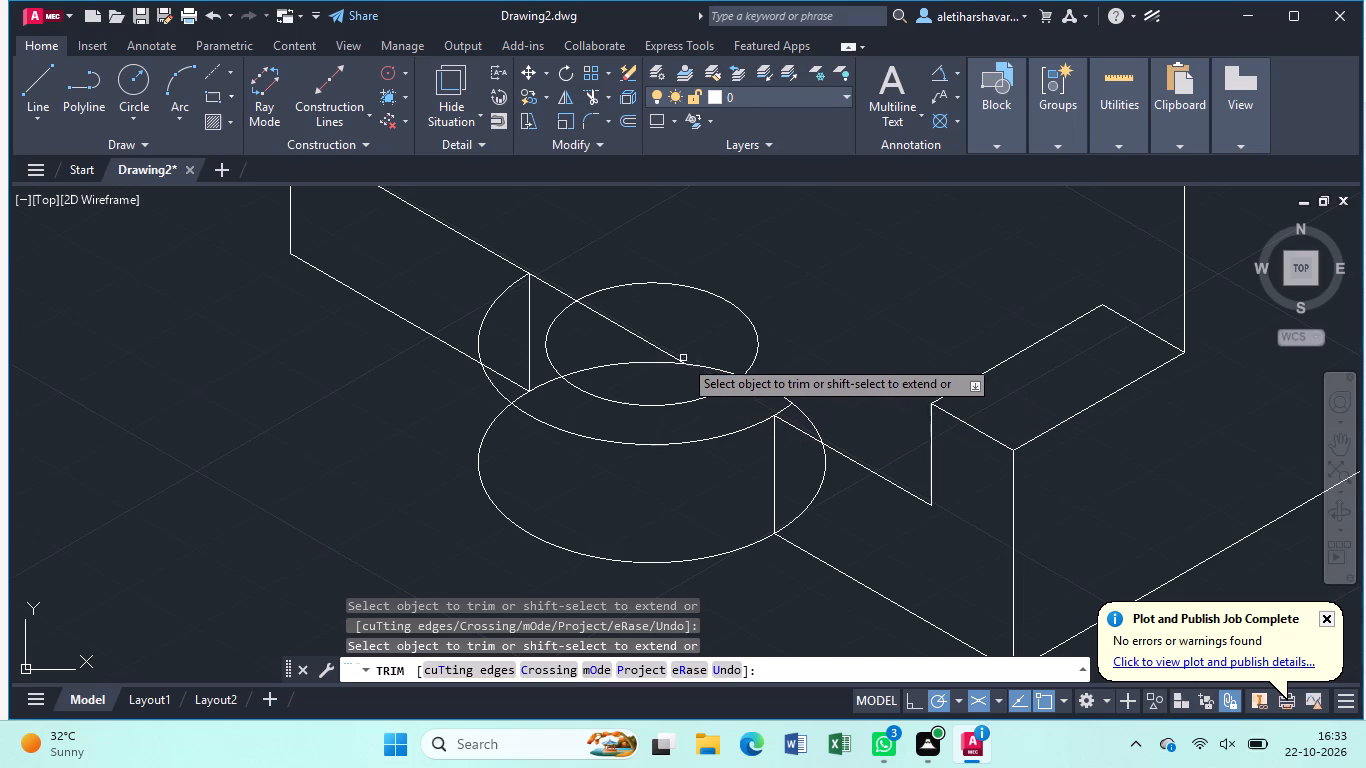
click(658, 348)
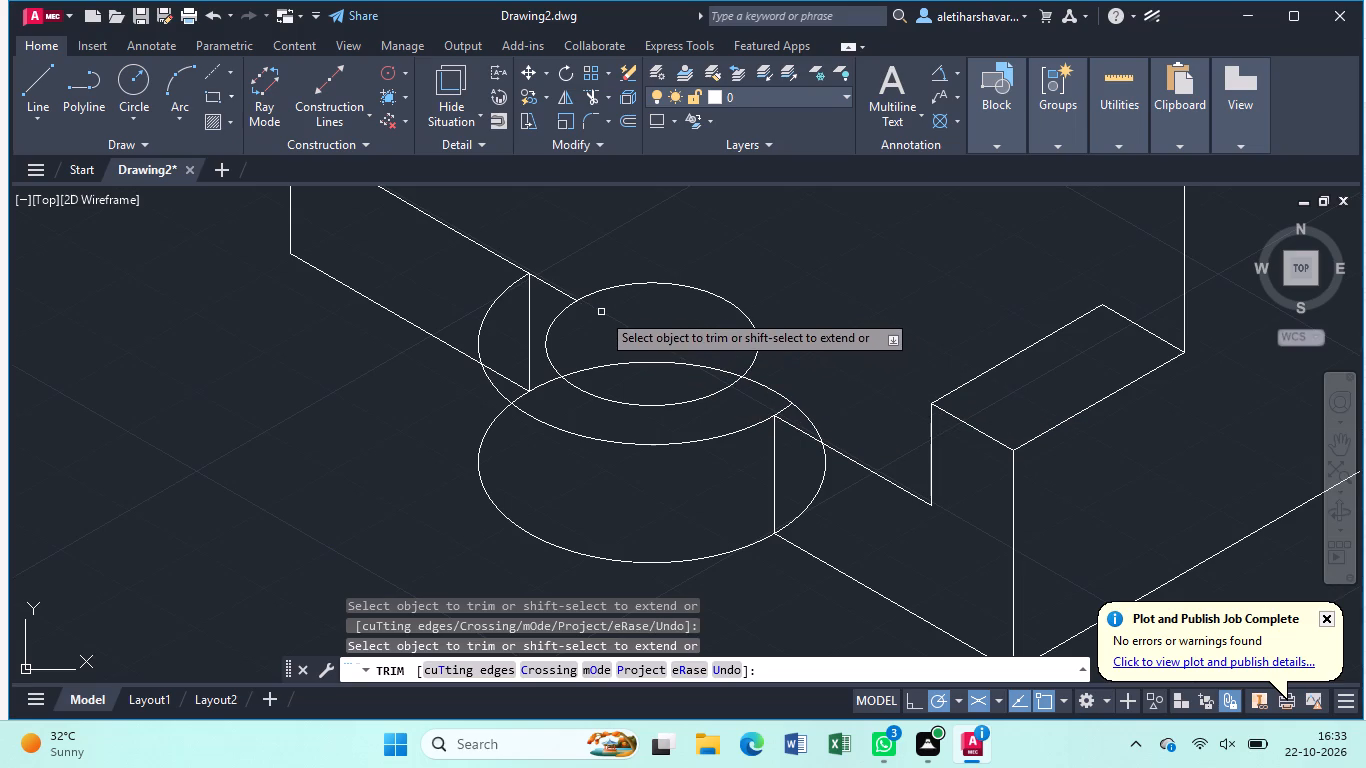
click(565, 294)
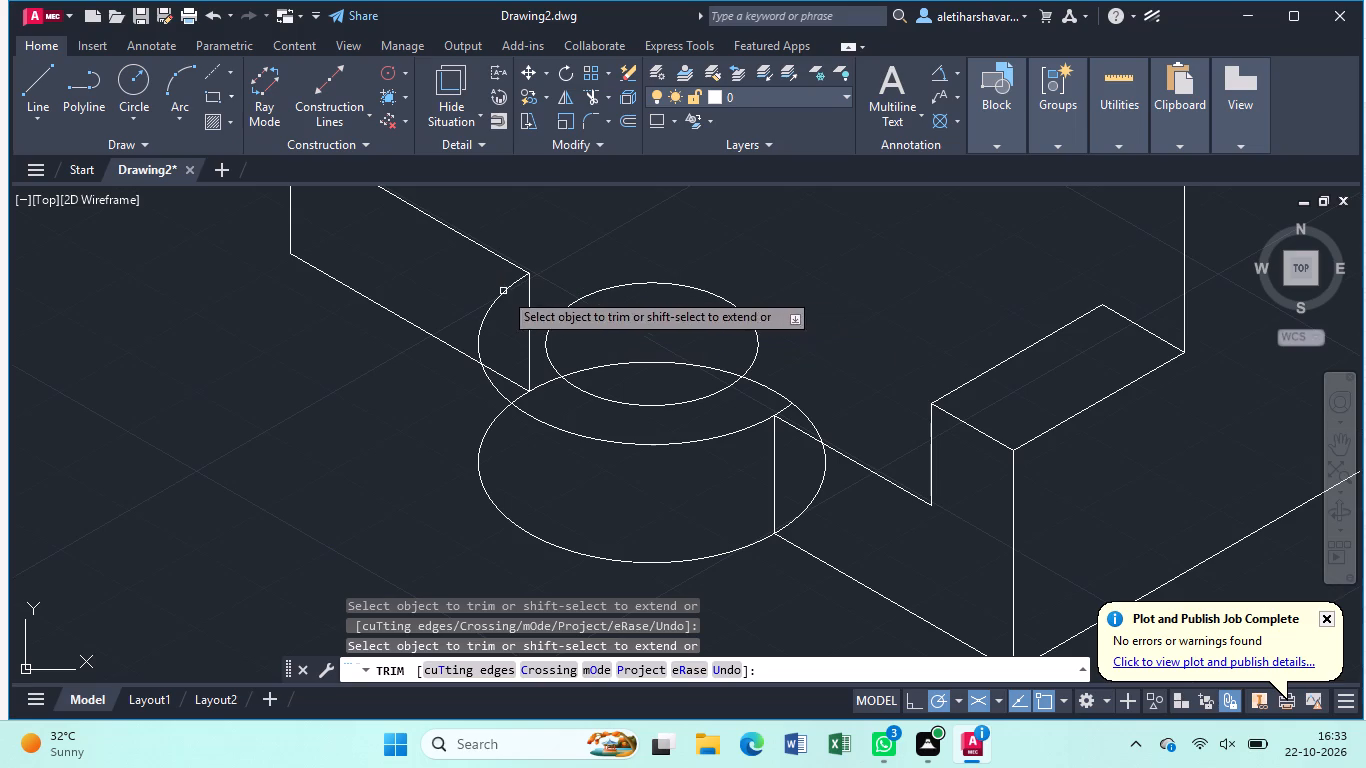
click(532, 316)
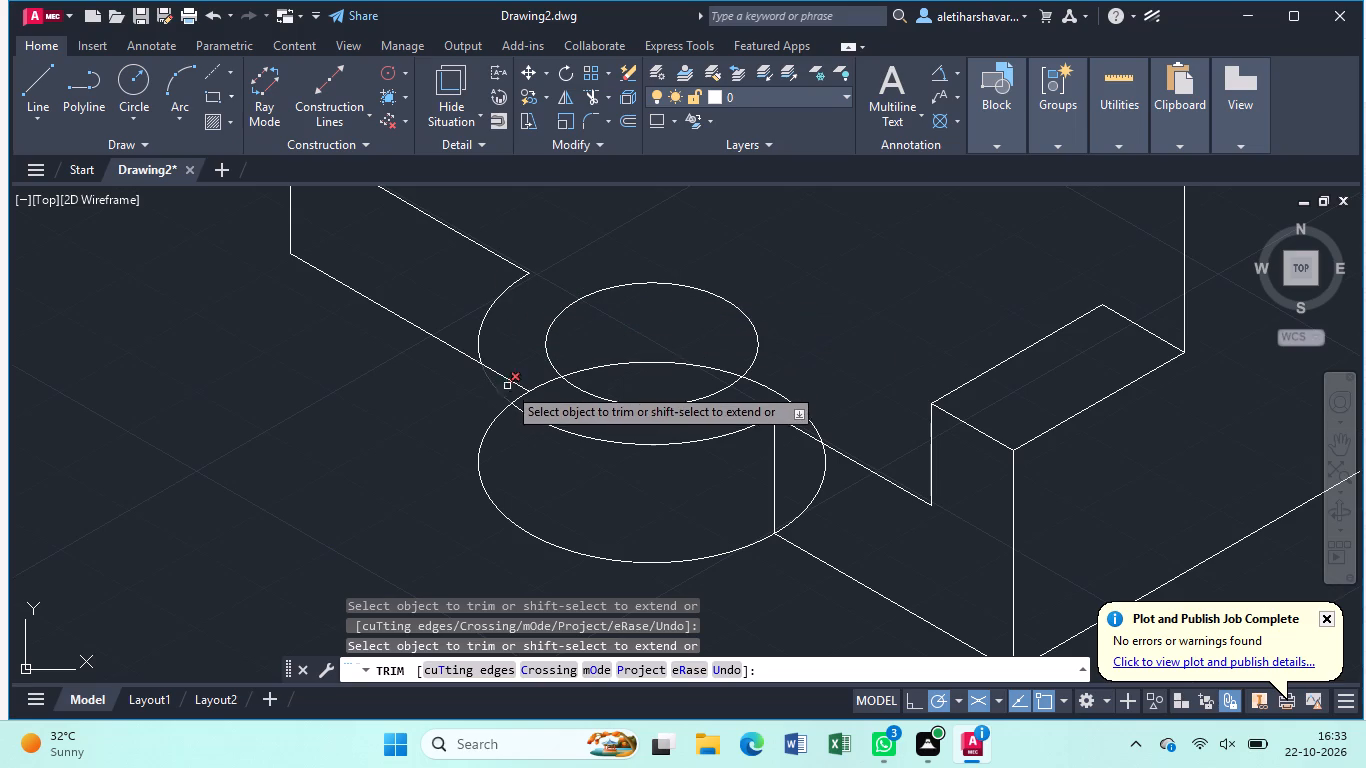
click(510, 379)
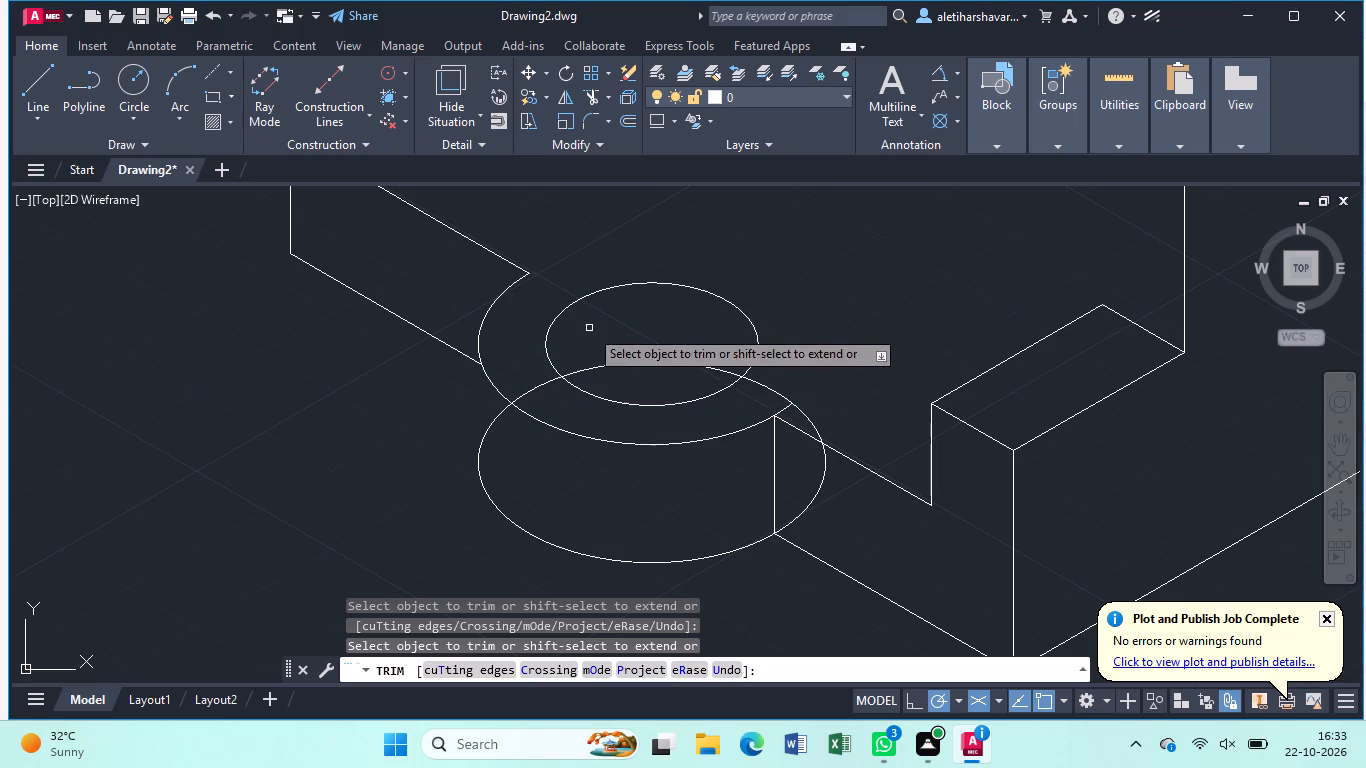
Trim the lower isocircle's hidden rear arcs, its overhang past the near vertical edge, and the upper outer isocircle's leftover stub.
click(698, 364)
click(770, 385)
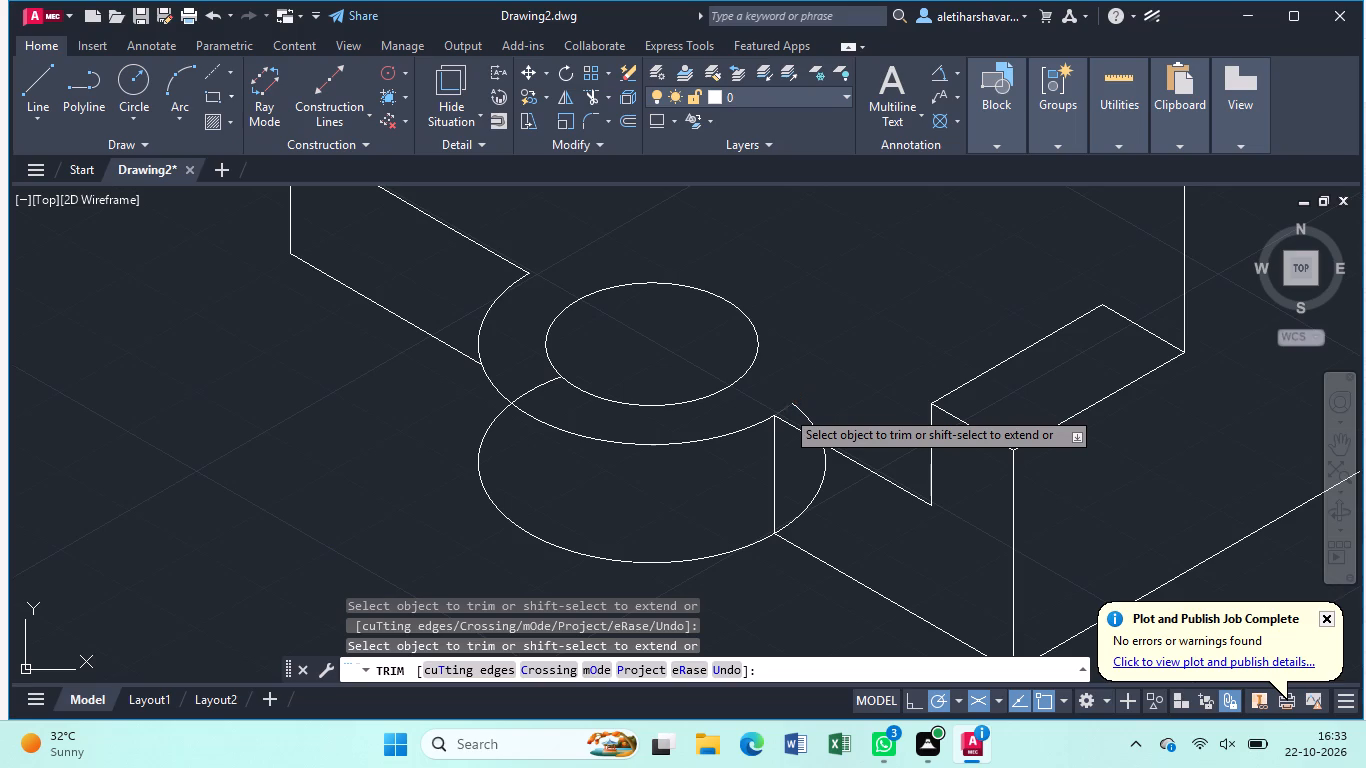
click(785, 409)
click(806, 417)
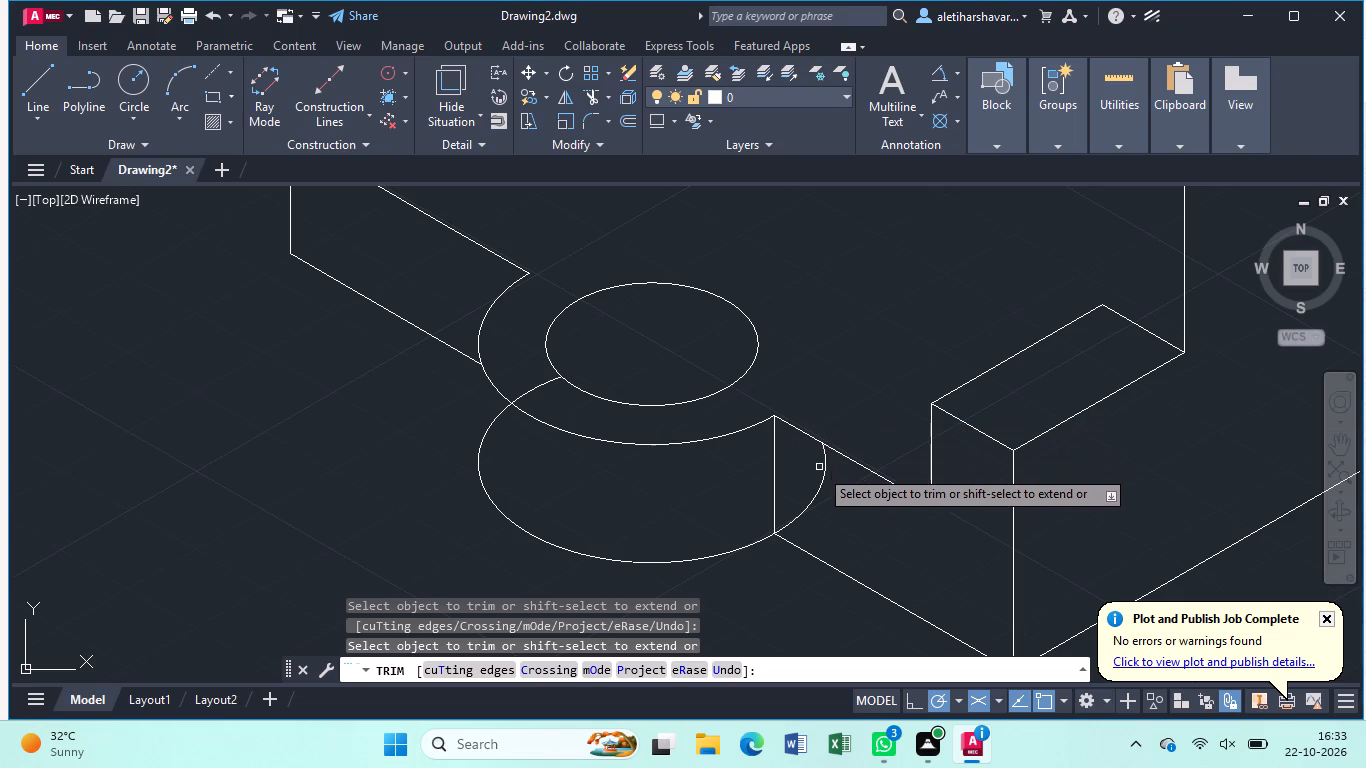
click(824, 481)
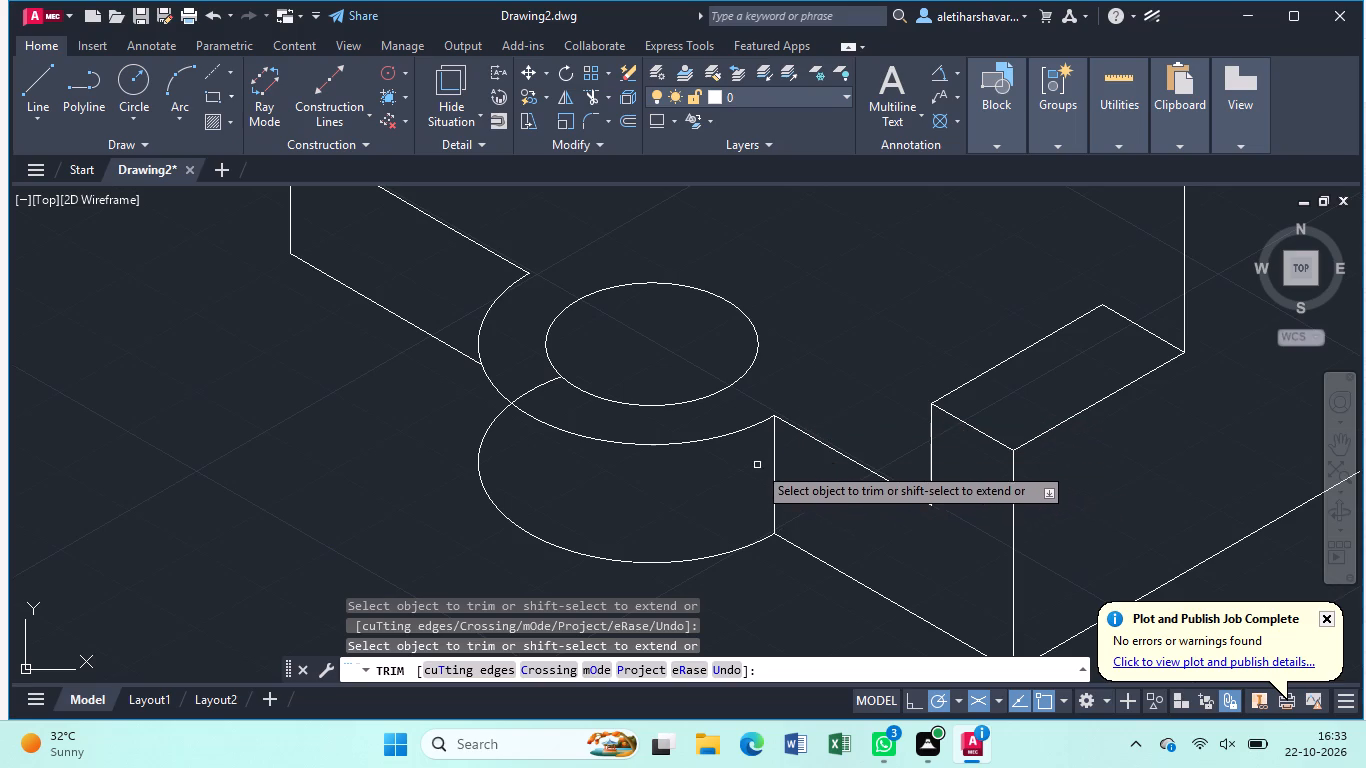
click(533, 388)
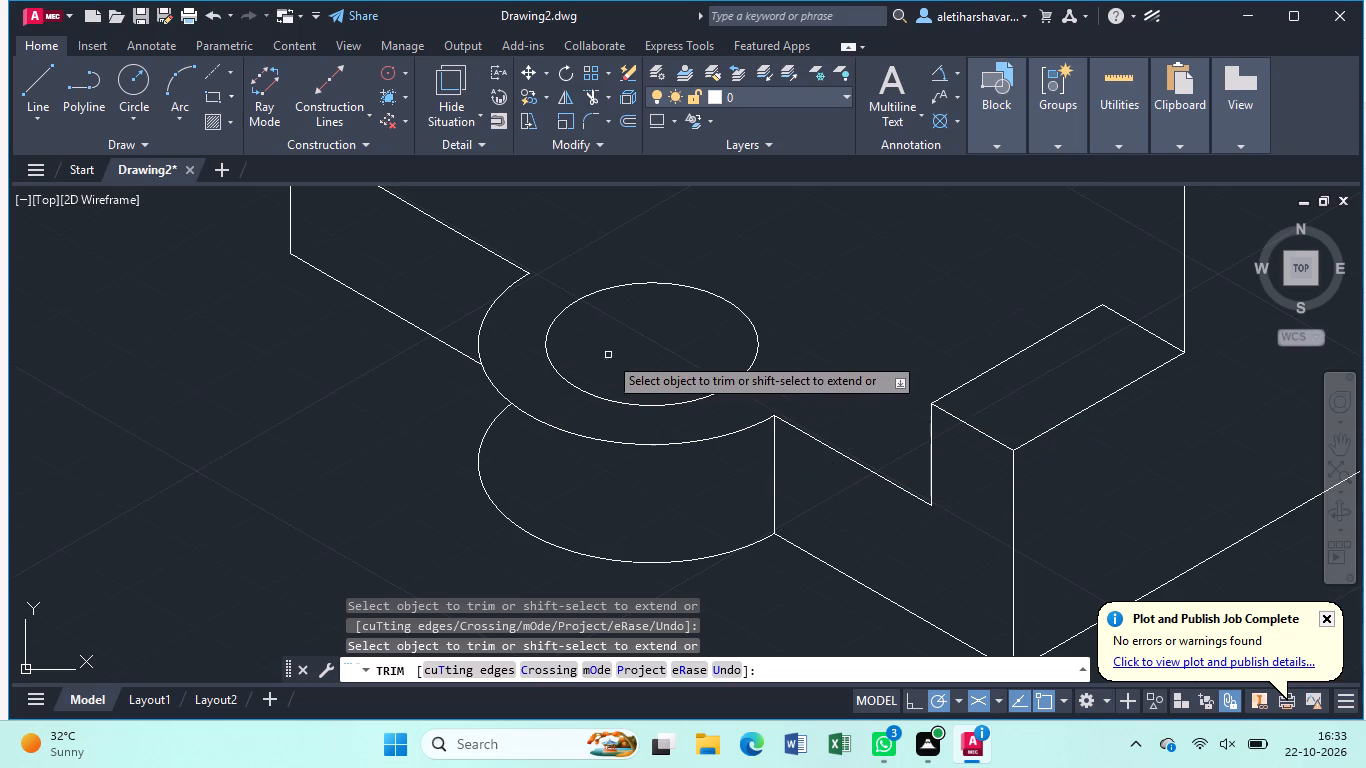
key(Escape)
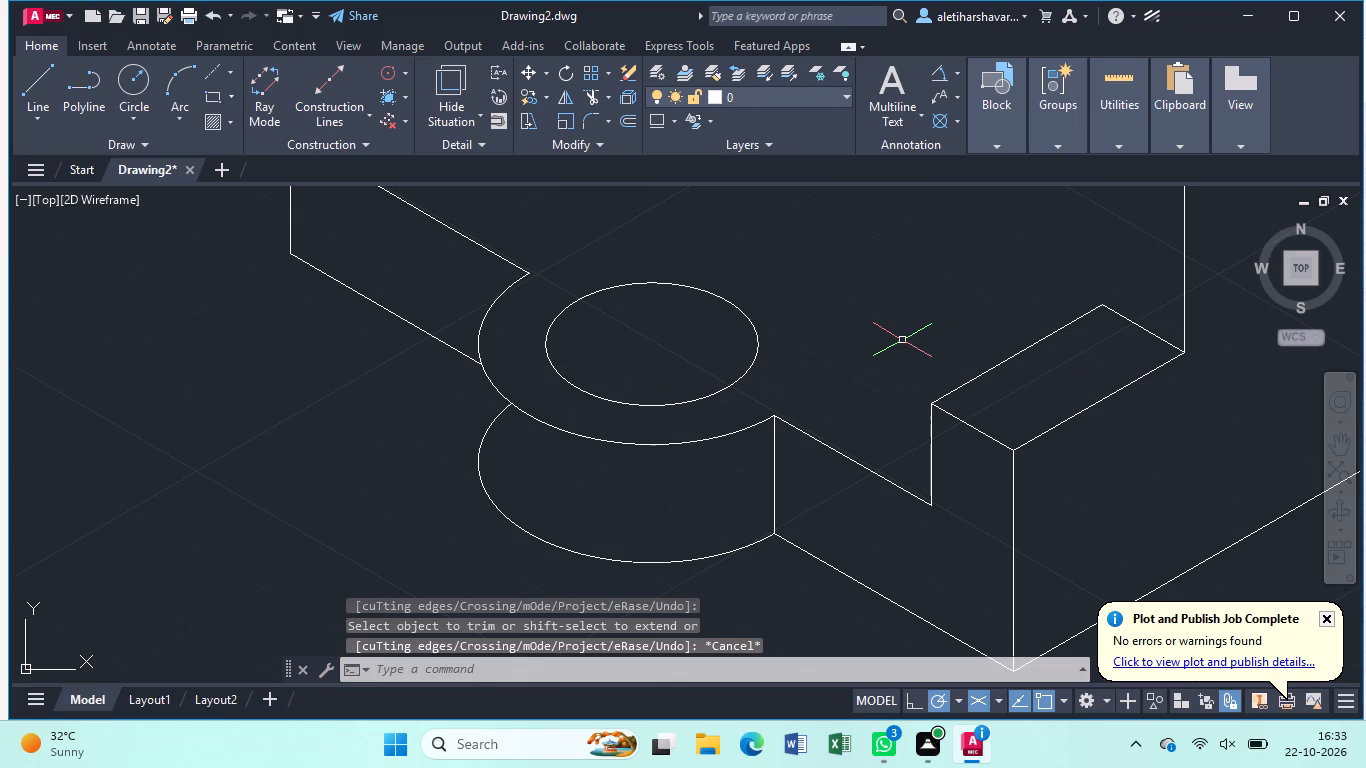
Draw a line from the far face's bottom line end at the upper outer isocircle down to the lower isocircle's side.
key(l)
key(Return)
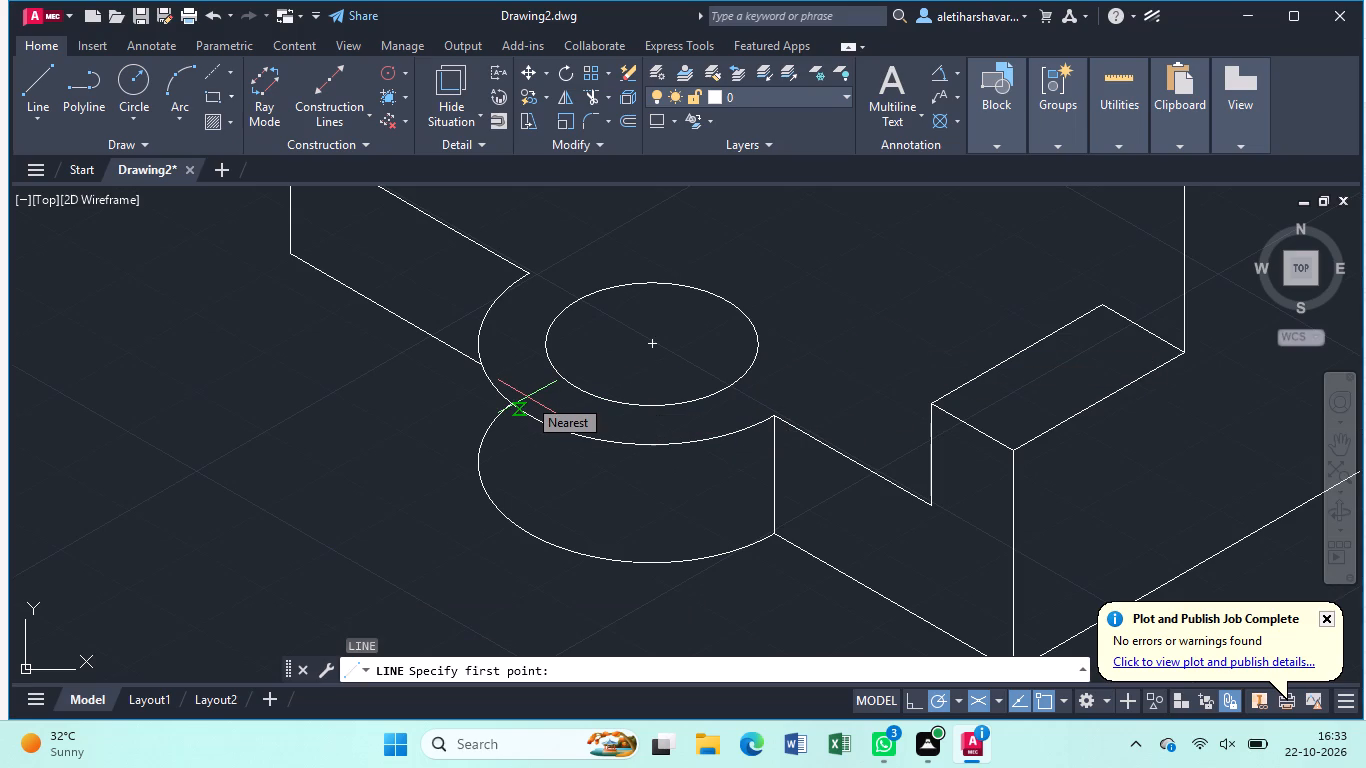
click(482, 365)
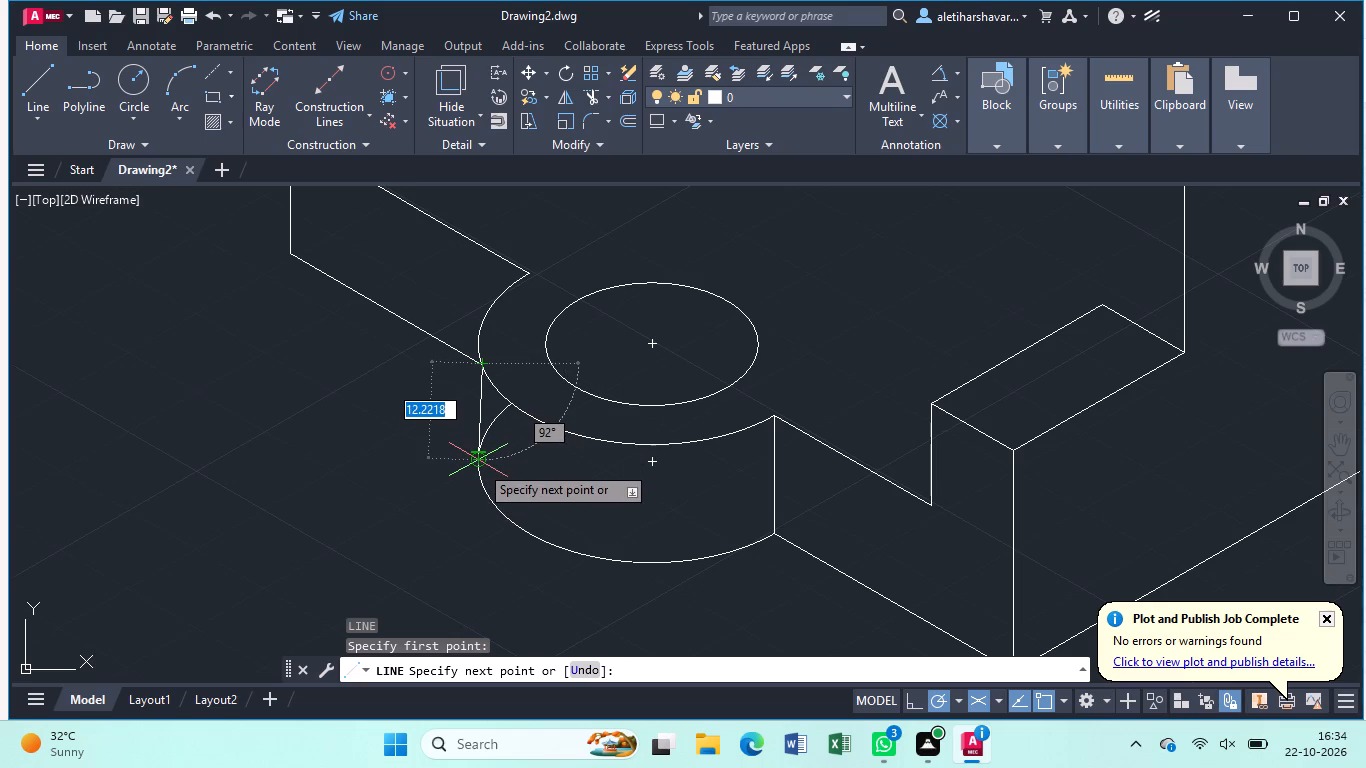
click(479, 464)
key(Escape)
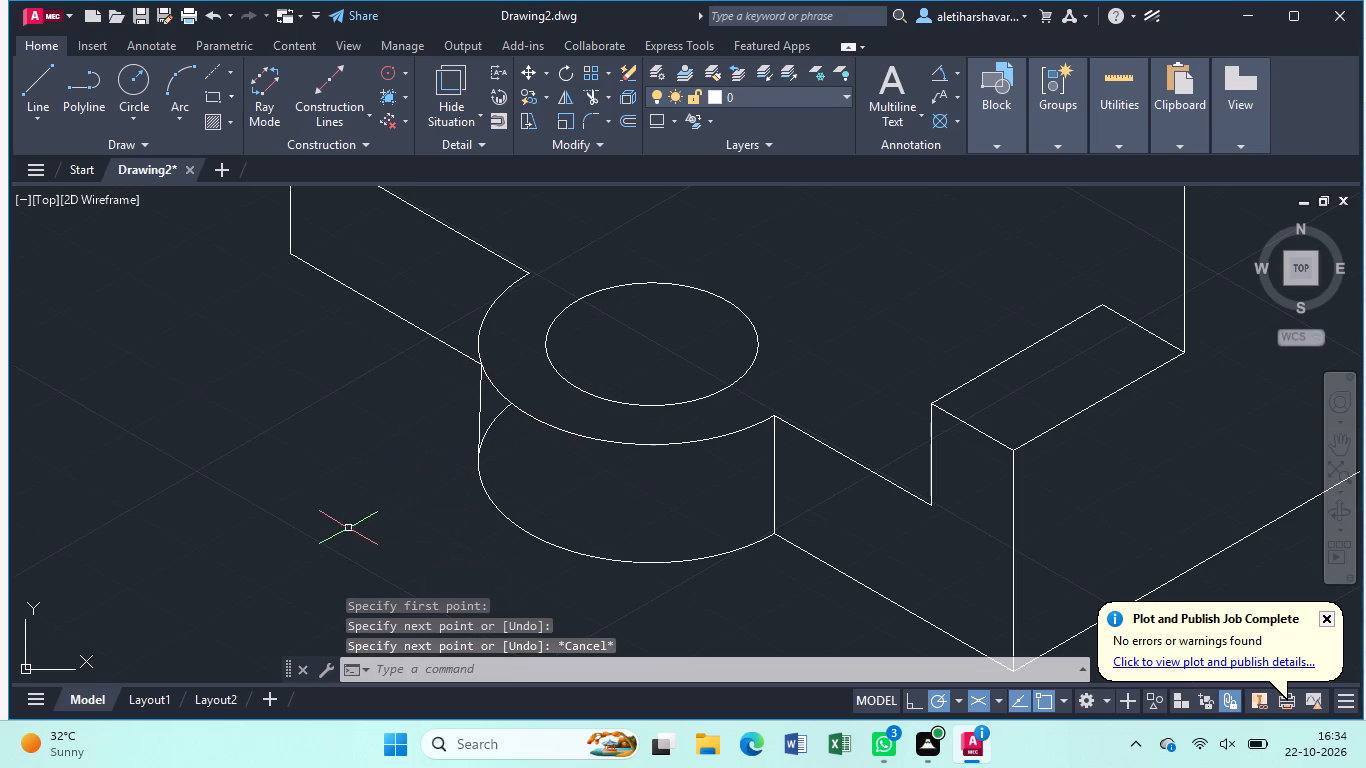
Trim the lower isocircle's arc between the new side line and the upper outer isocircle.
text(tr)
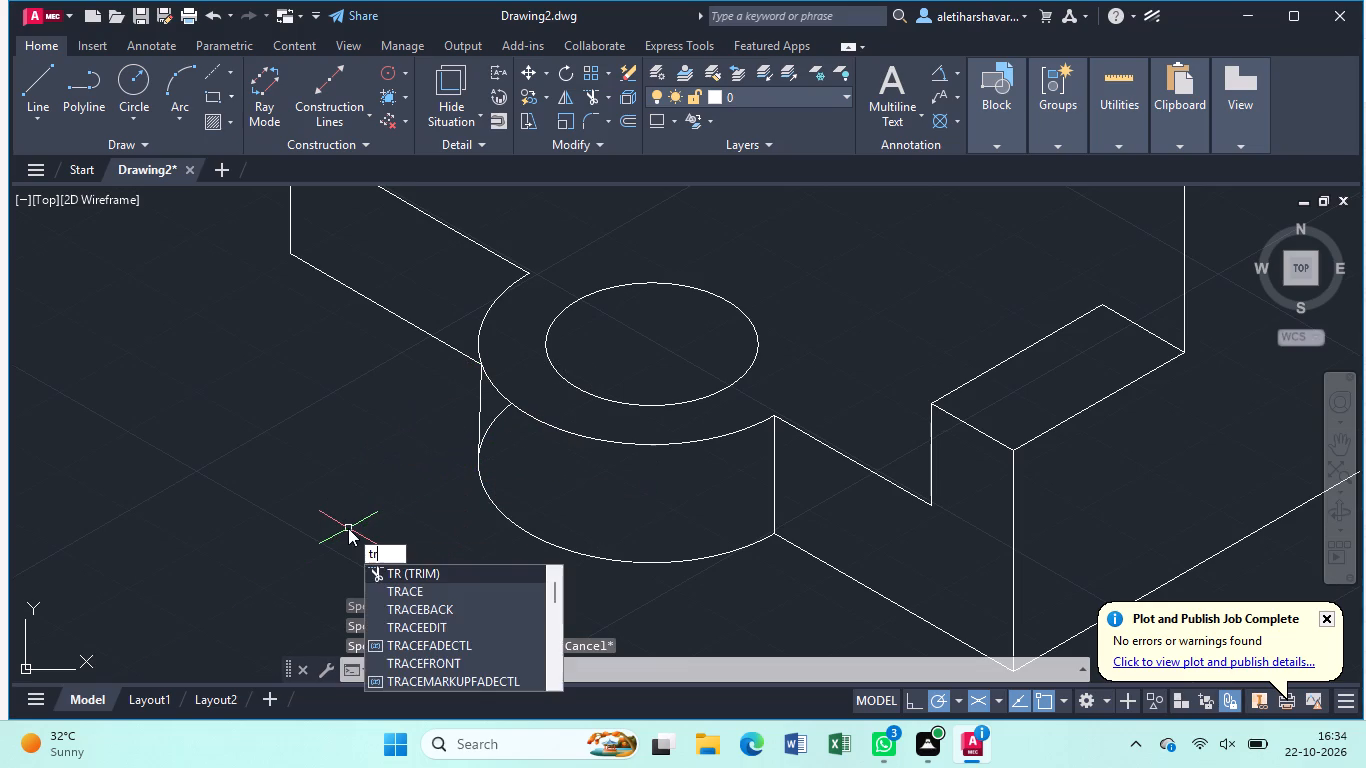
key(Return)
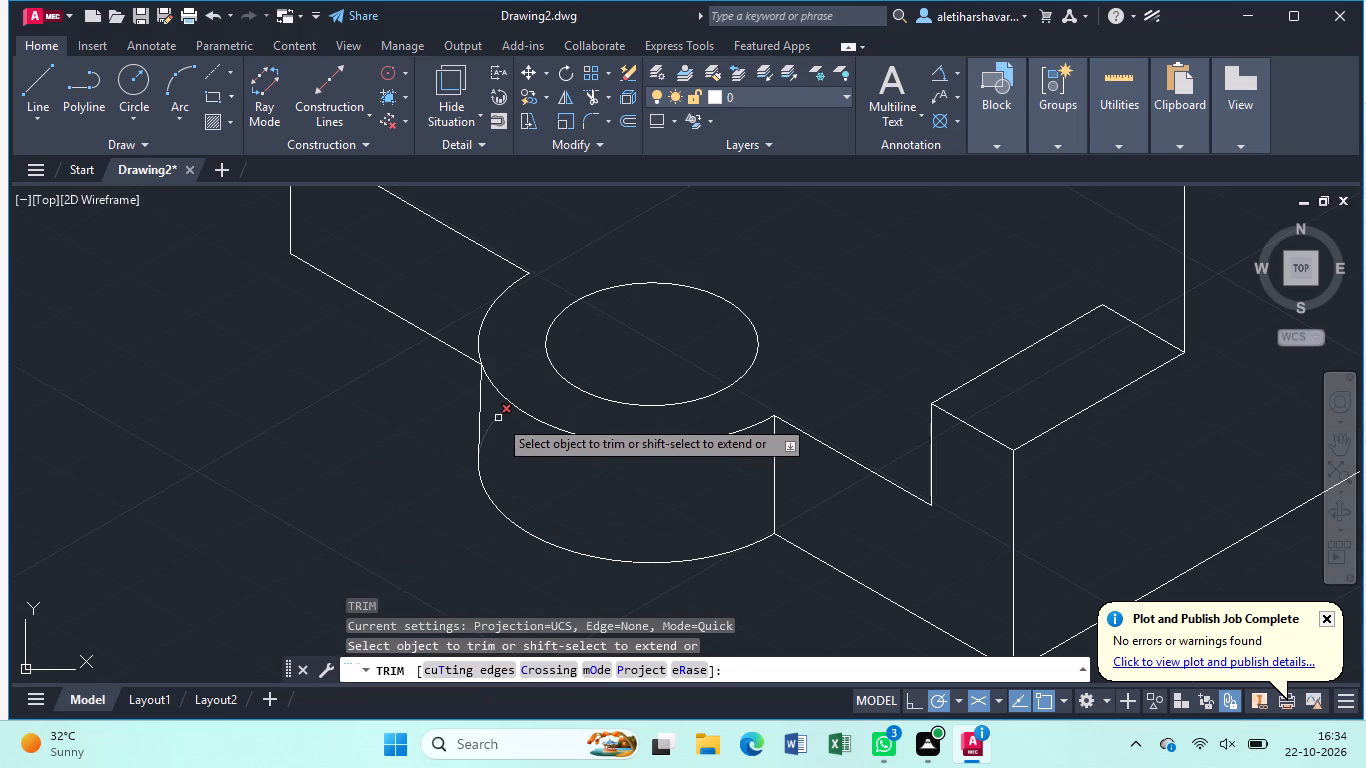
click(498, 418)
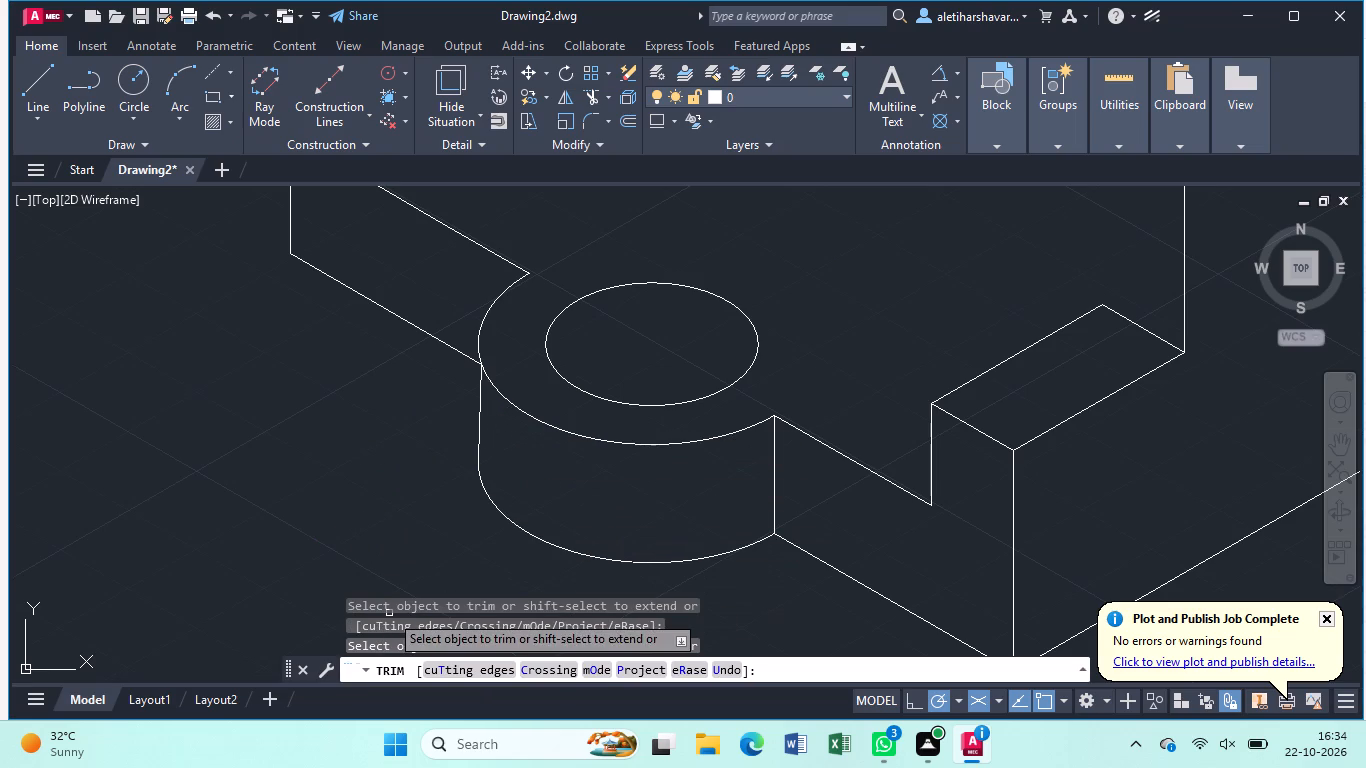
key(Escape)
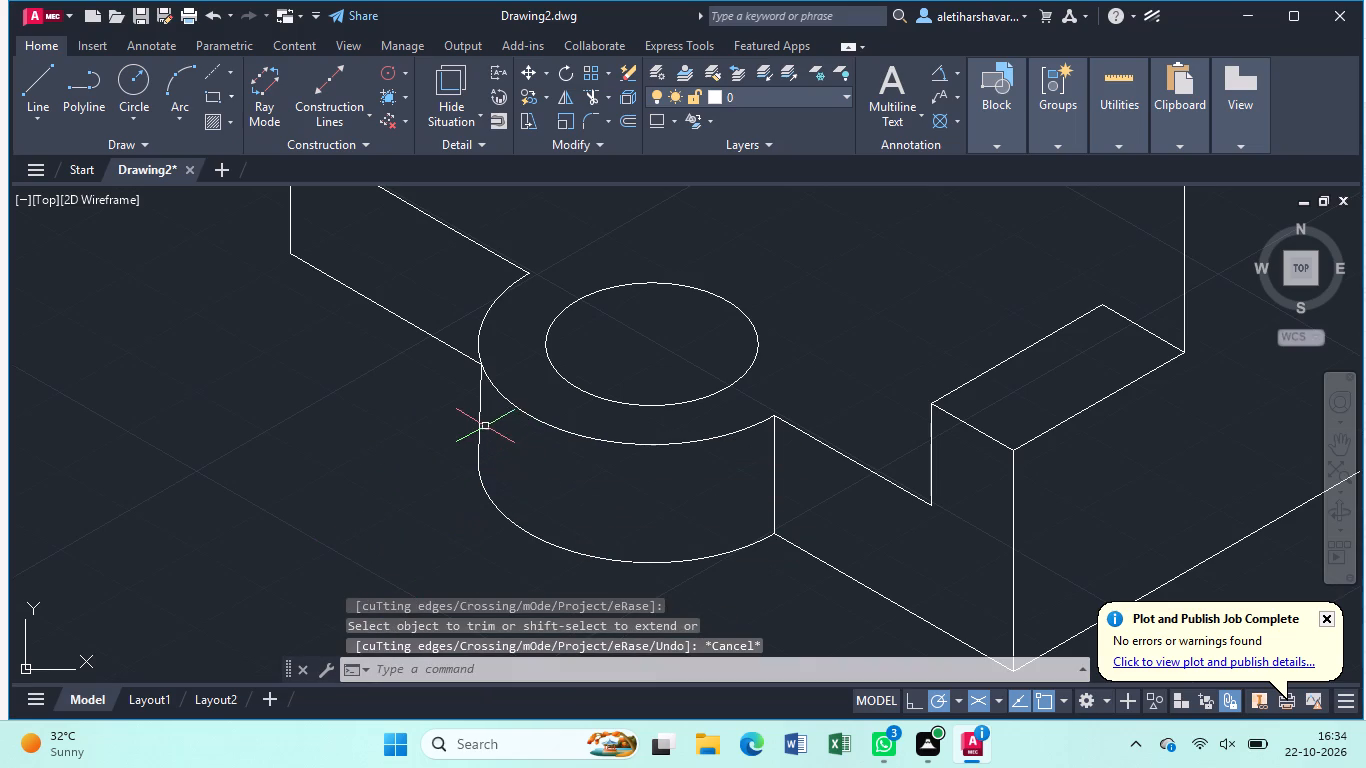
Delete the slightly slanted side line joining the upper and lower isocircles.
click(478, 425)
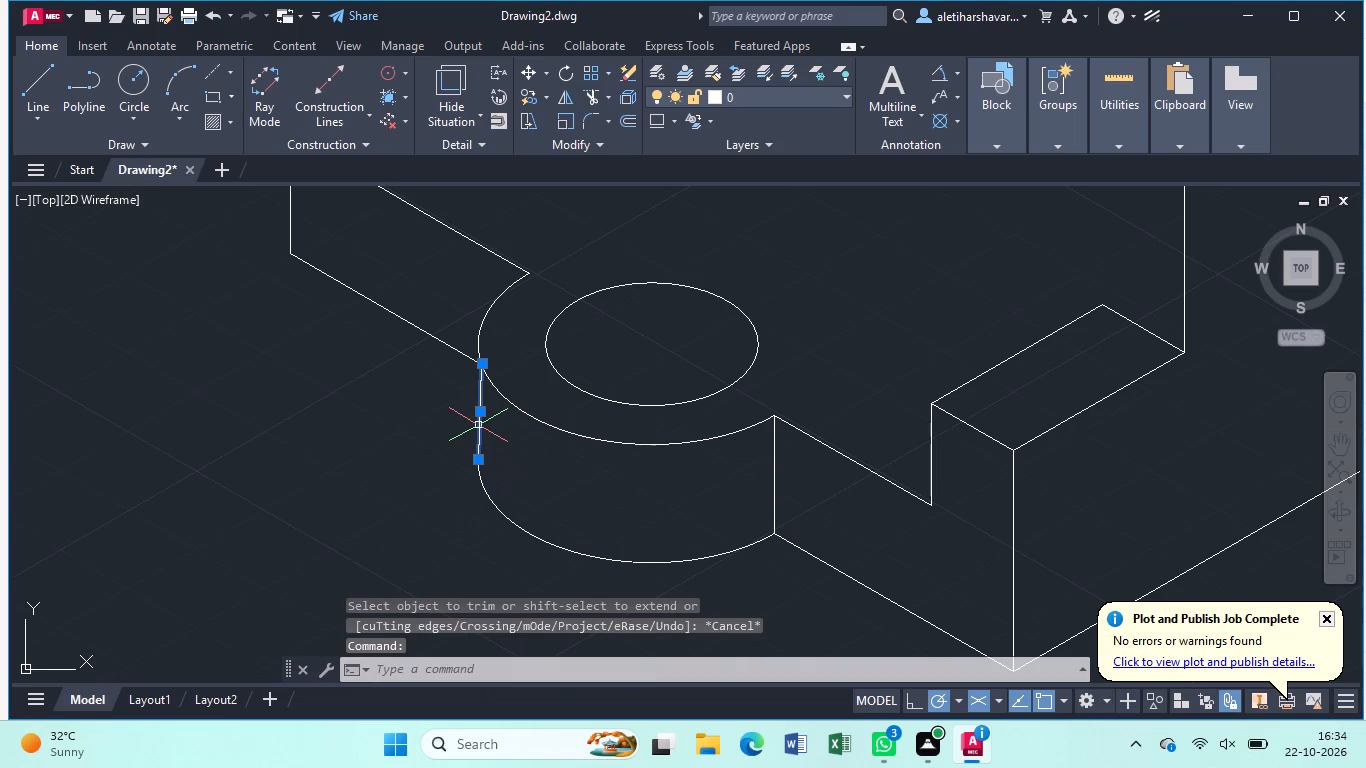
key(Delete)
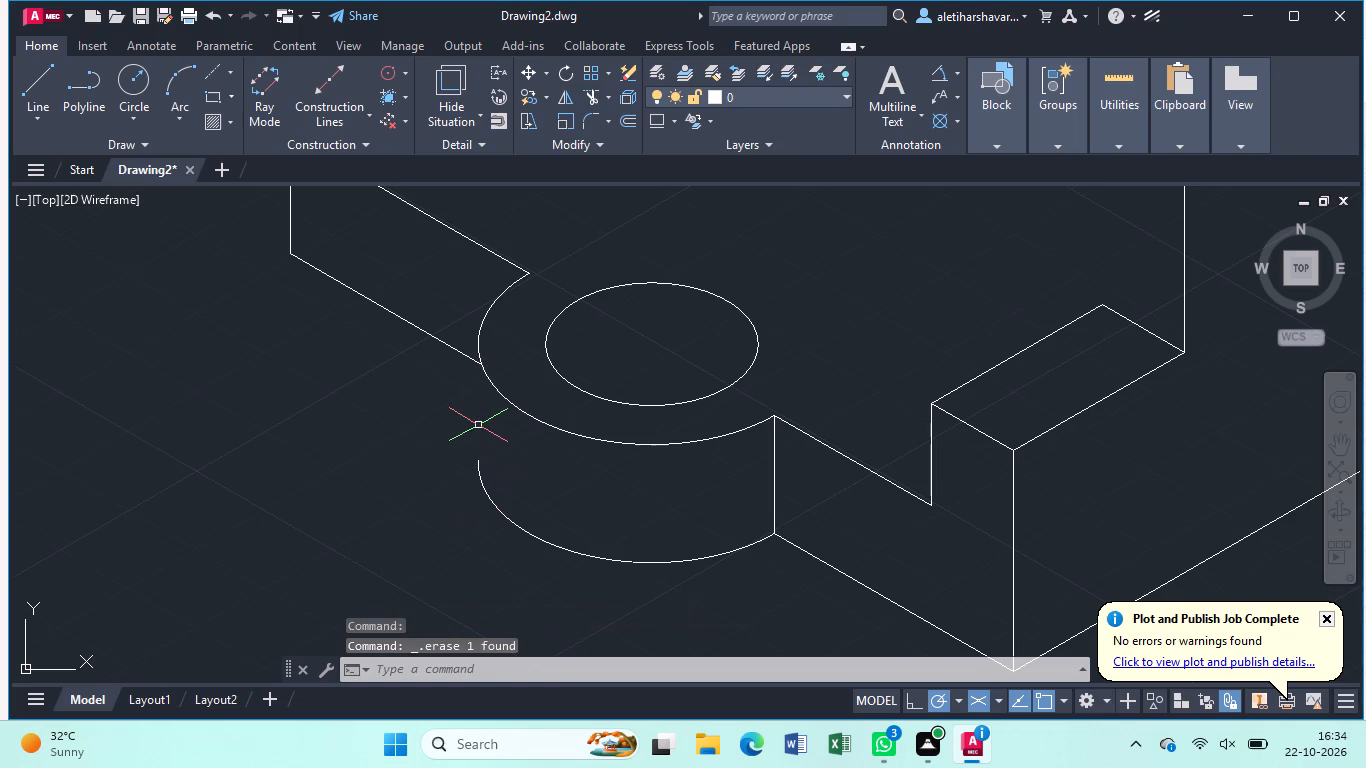
Draw a 15-unit vertical line straight down from the far face's bottom line end at the upper outer isocircle.
key(l)
key(Return)
click(480, 367)
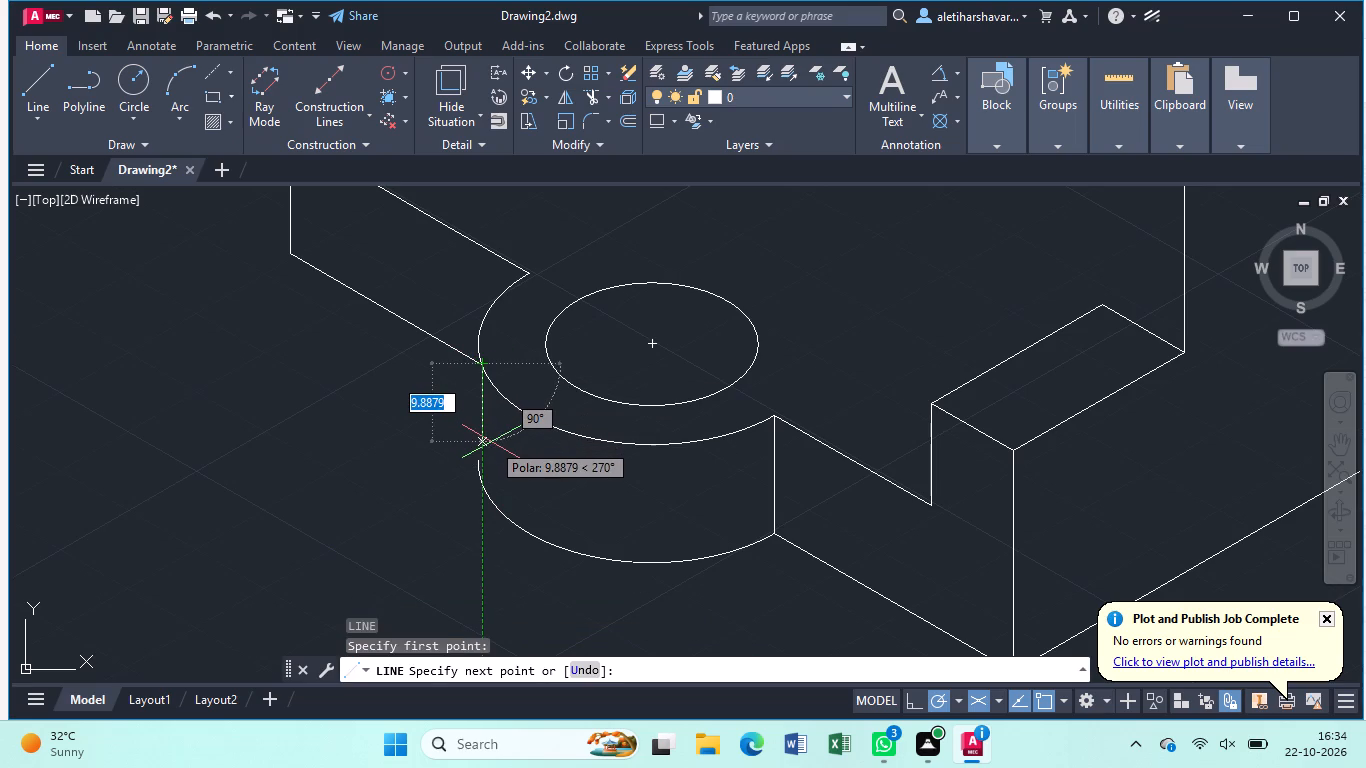
text(15)
key(Return)
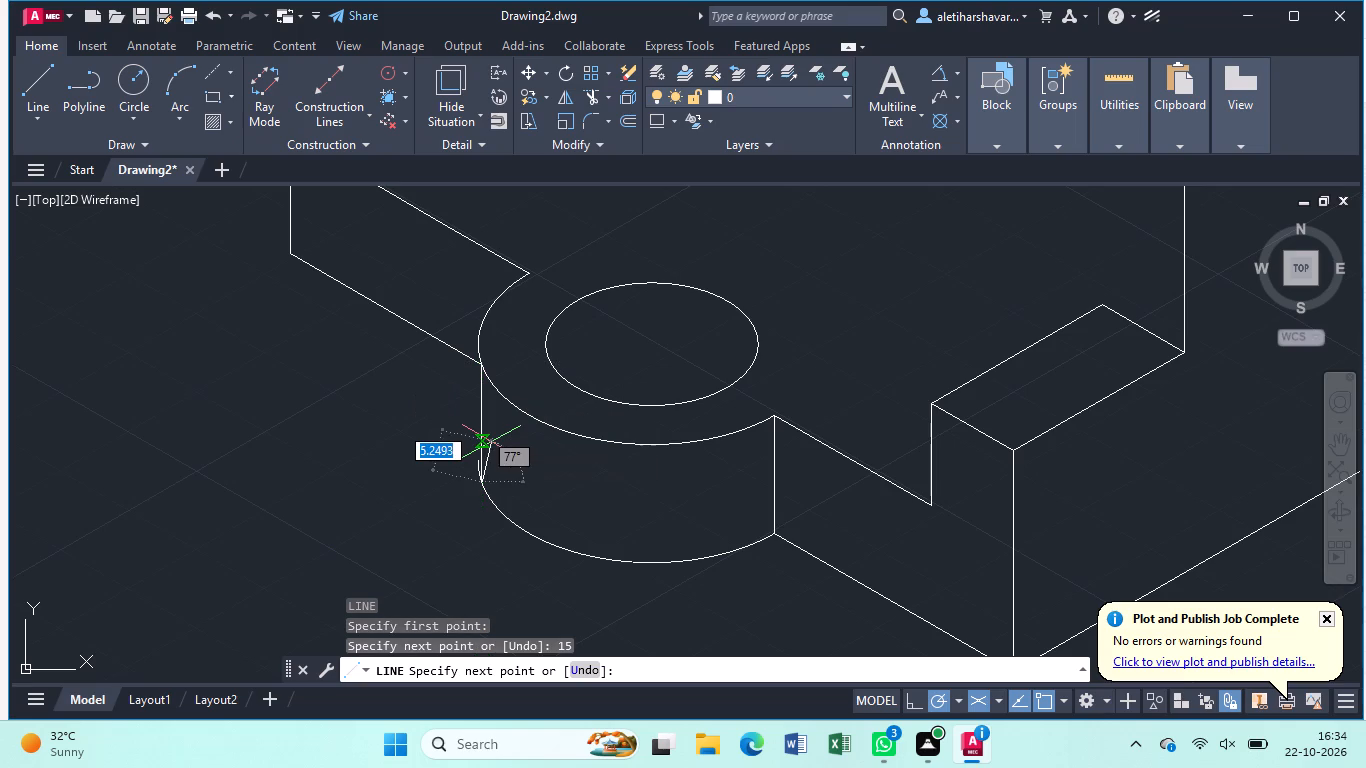
key(Escape)
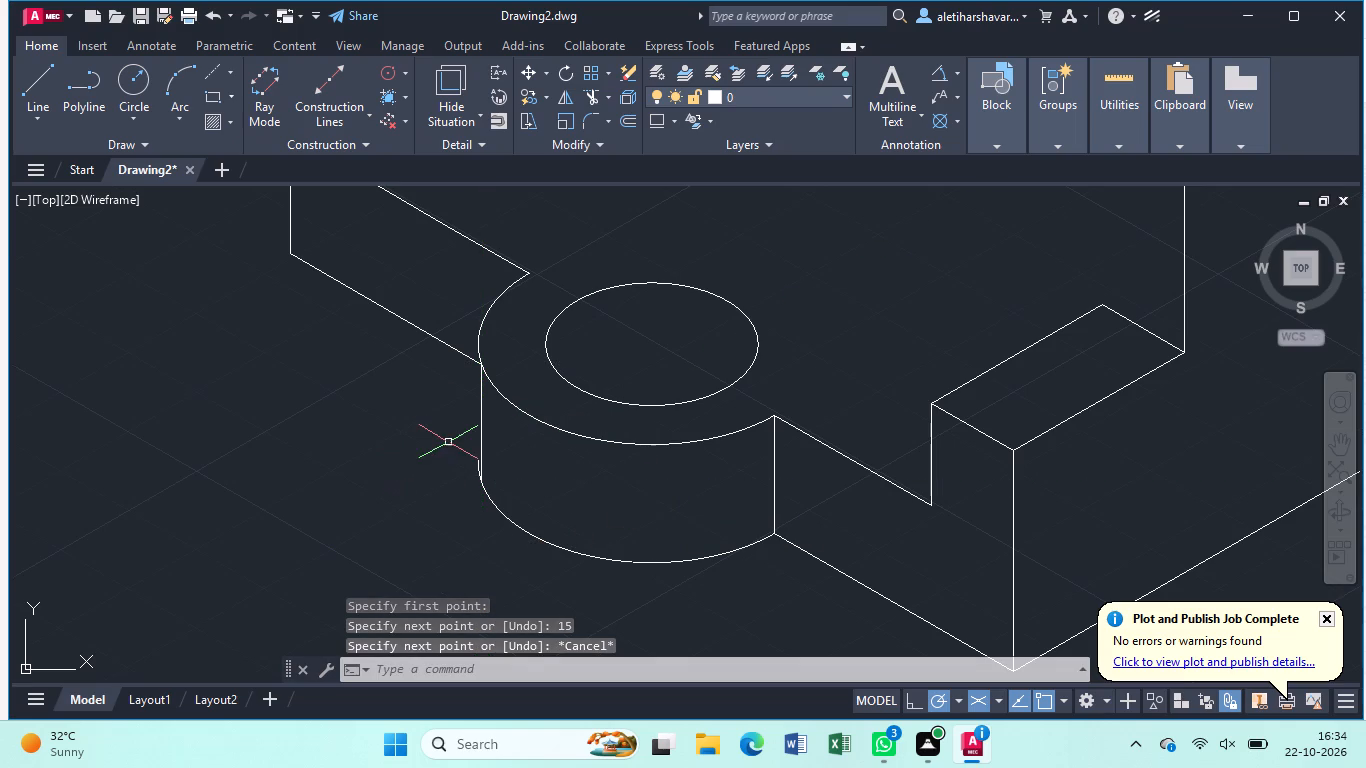
Trim the lower isocircle's small arc stub projecting outside the new 15-unit vertical edge.
scroll(448, 442, up, 1)
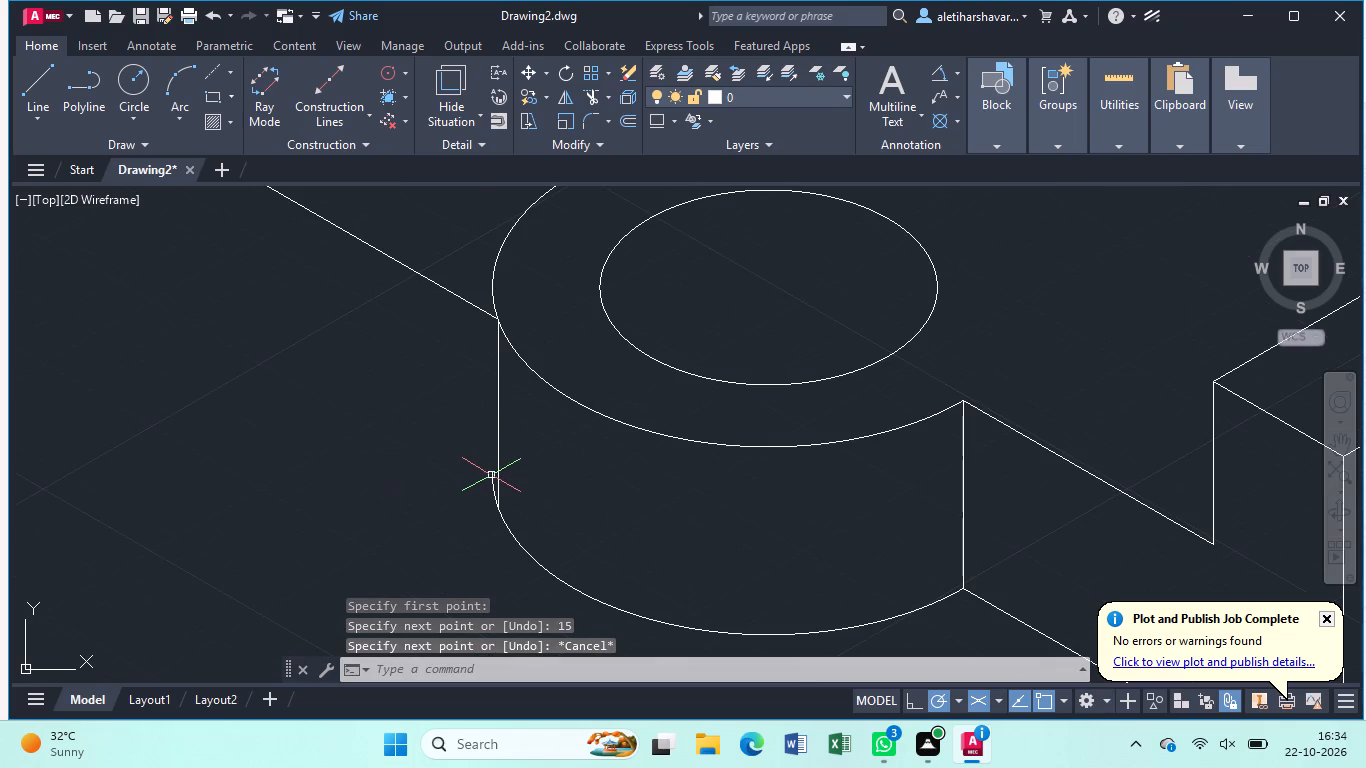
text(tr)
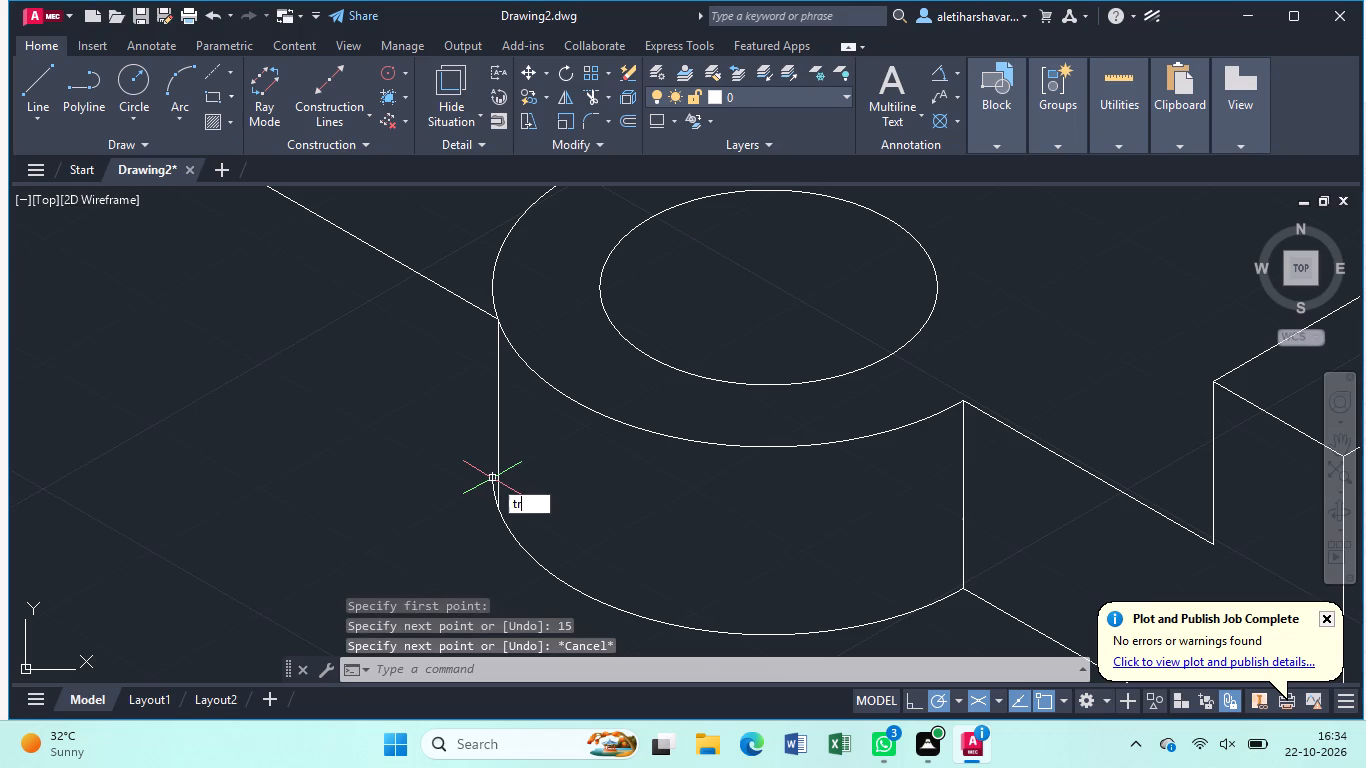
key(Return)
click(492, 478)
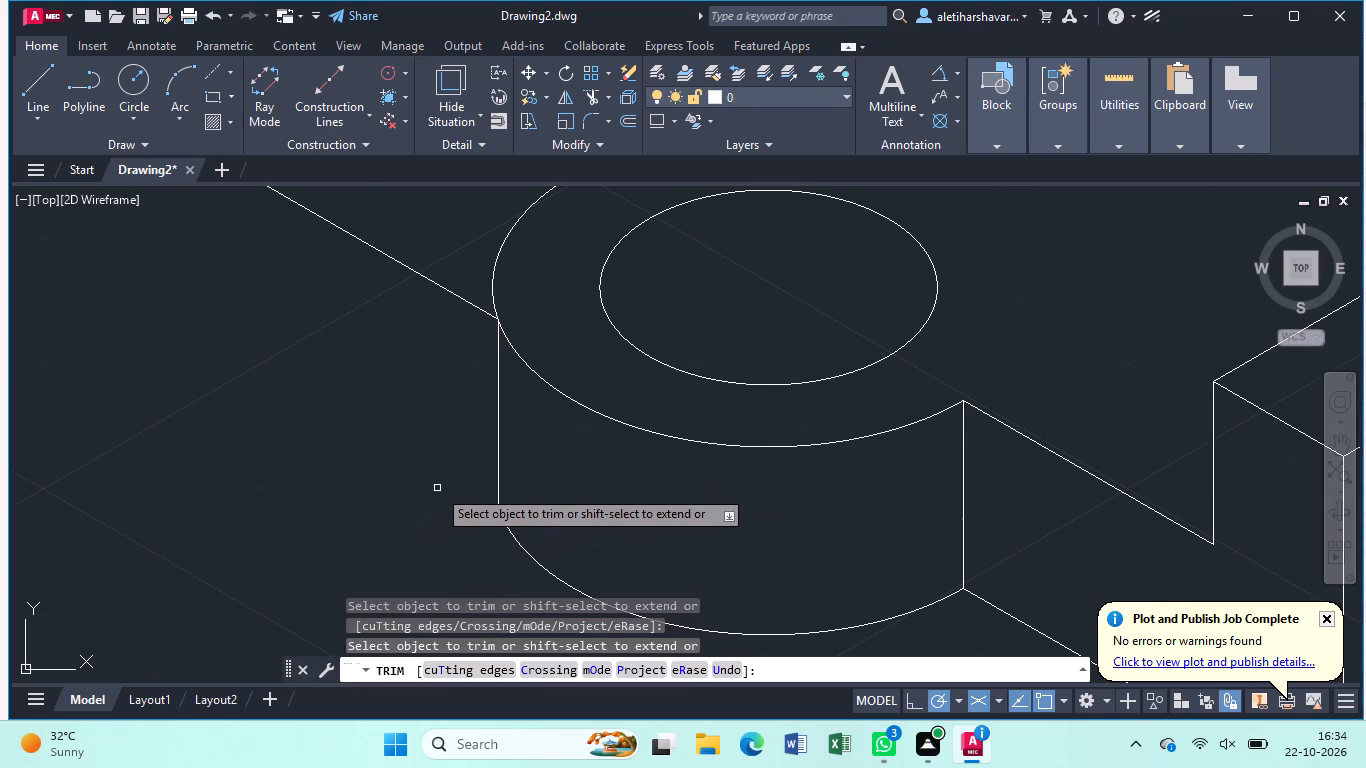
scroll(437, 488, down, 2)
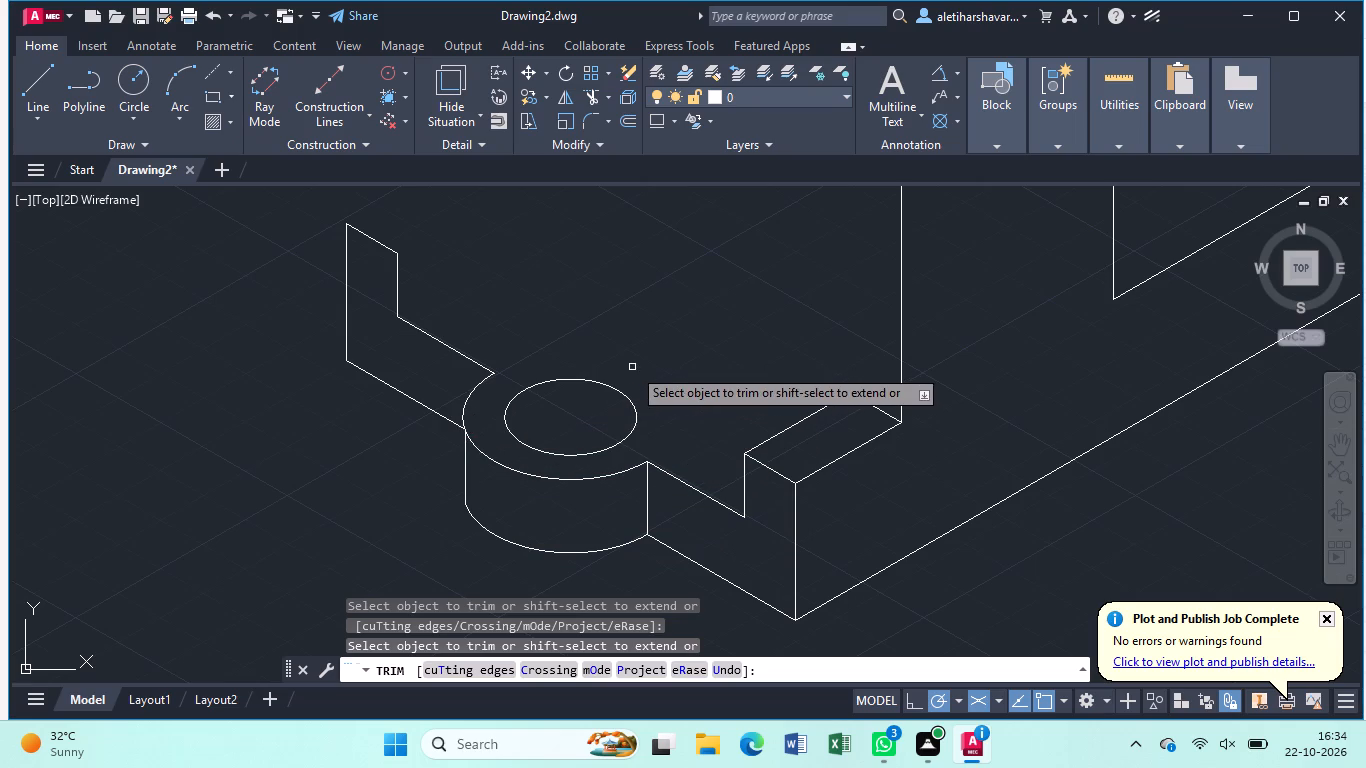
key(Escape)
Start a line at the top outer corner of the far end face's tall vertical edge.
scroll(630, 372, down, 2)
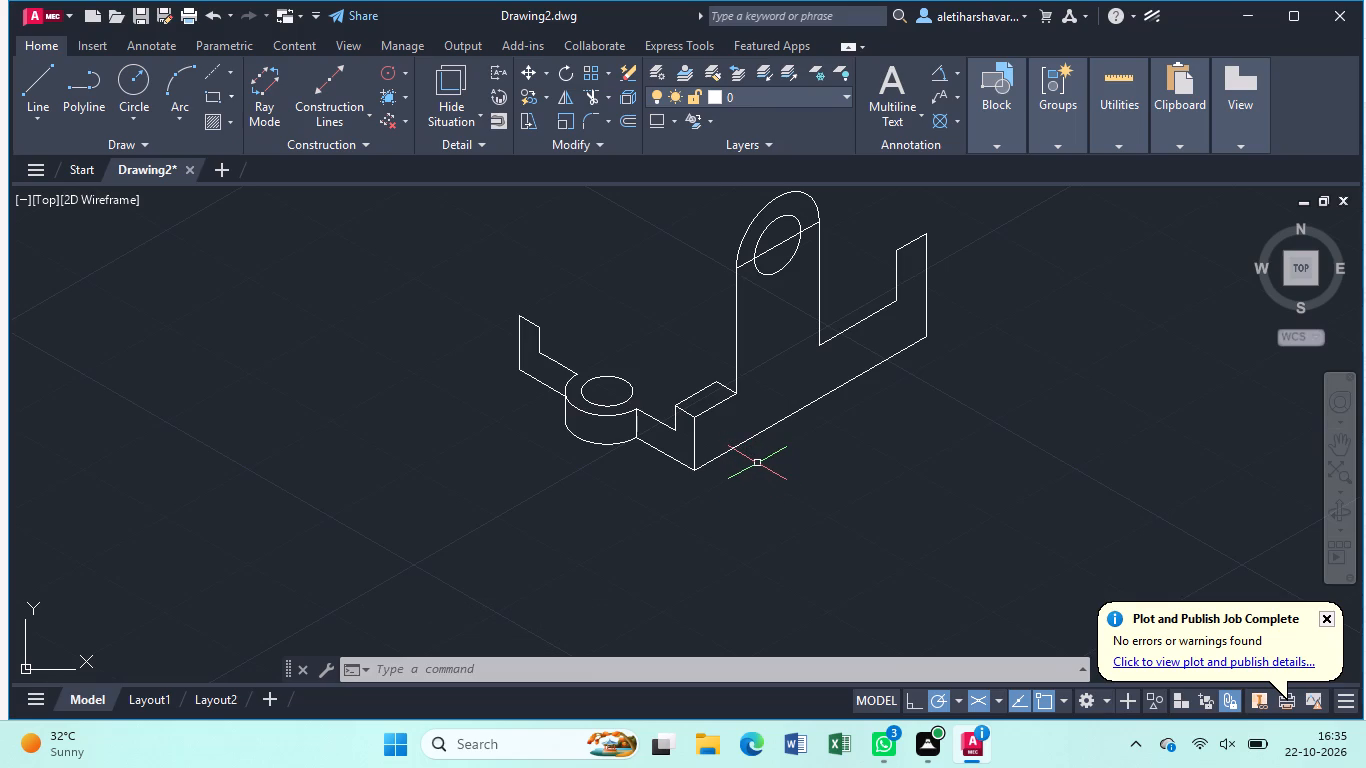
key(l)
key(Return)
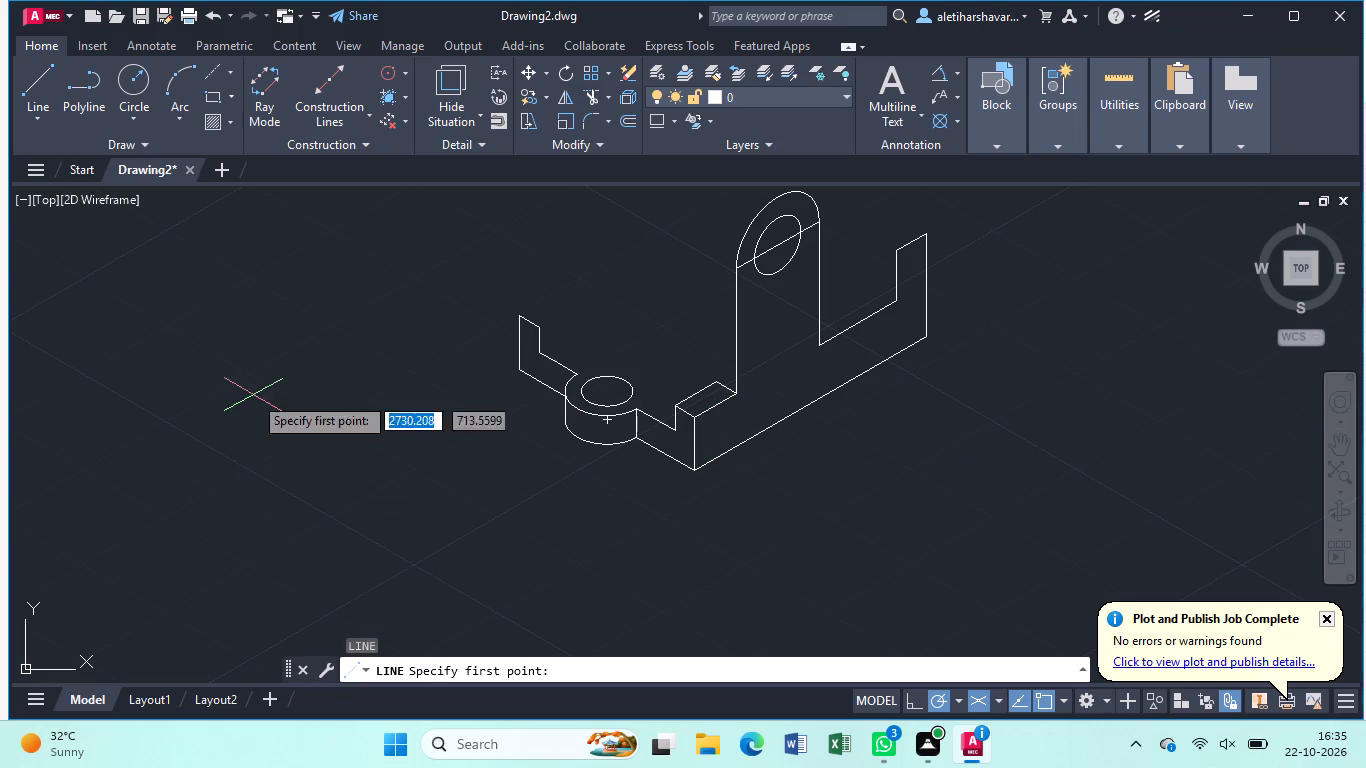
click(514, 320)
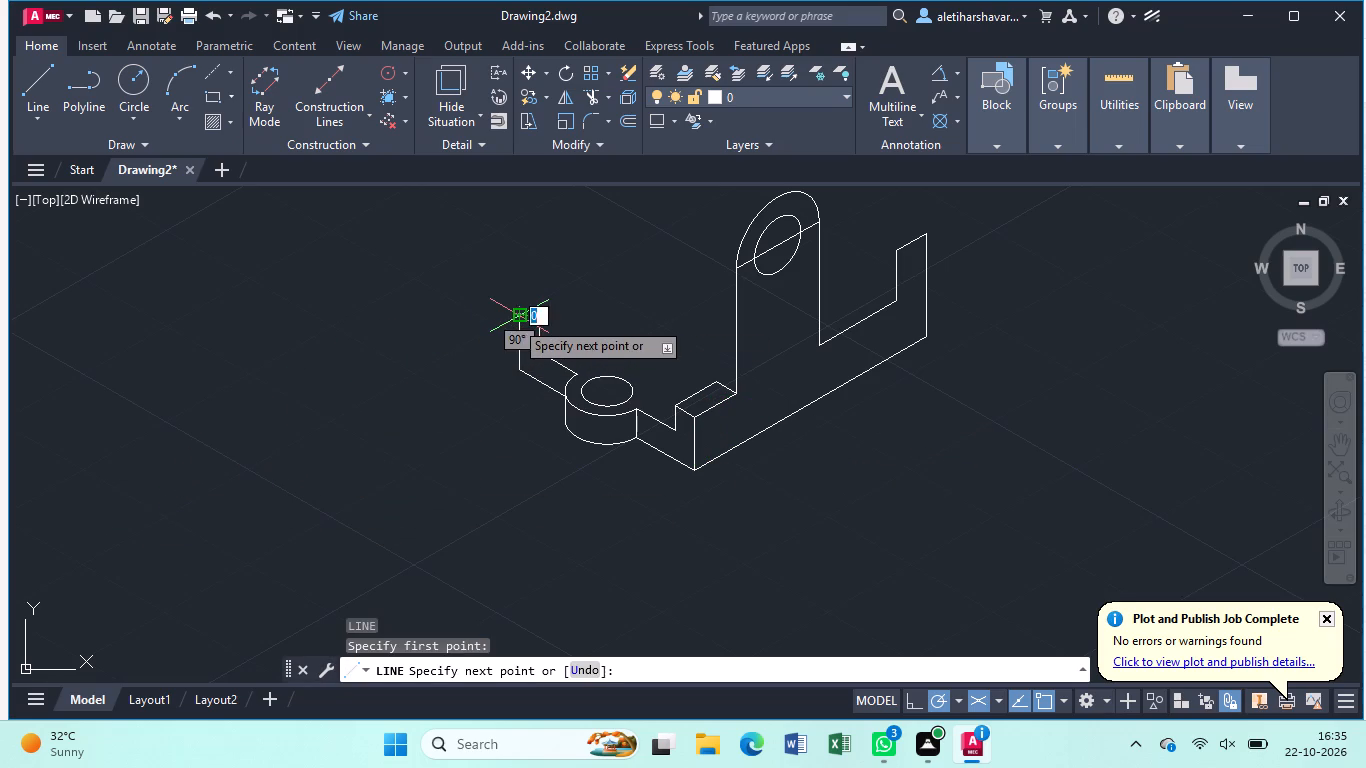
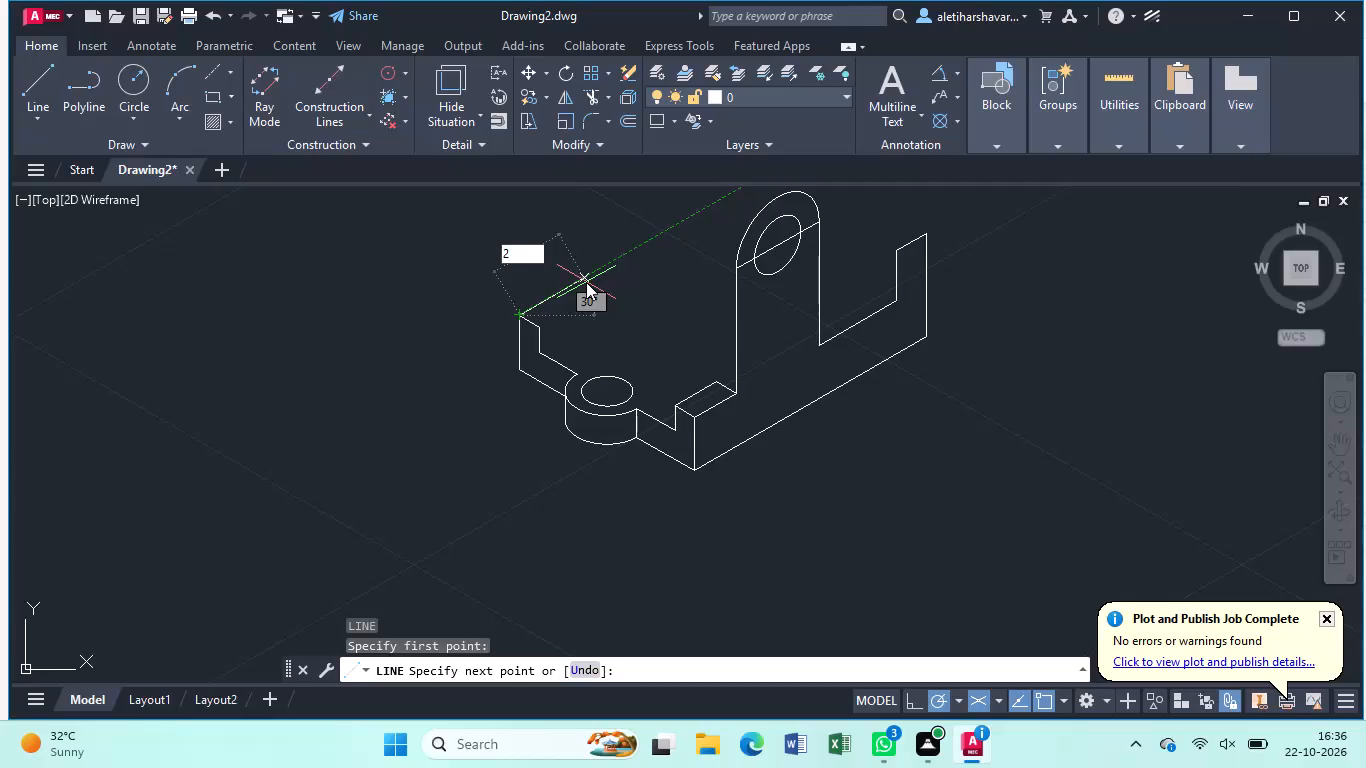
Draw the far block's top face with a 25-unit edge at 30°, a 12-unit edge at 330° and a line back to the end face's inner top corner.
key(Return)
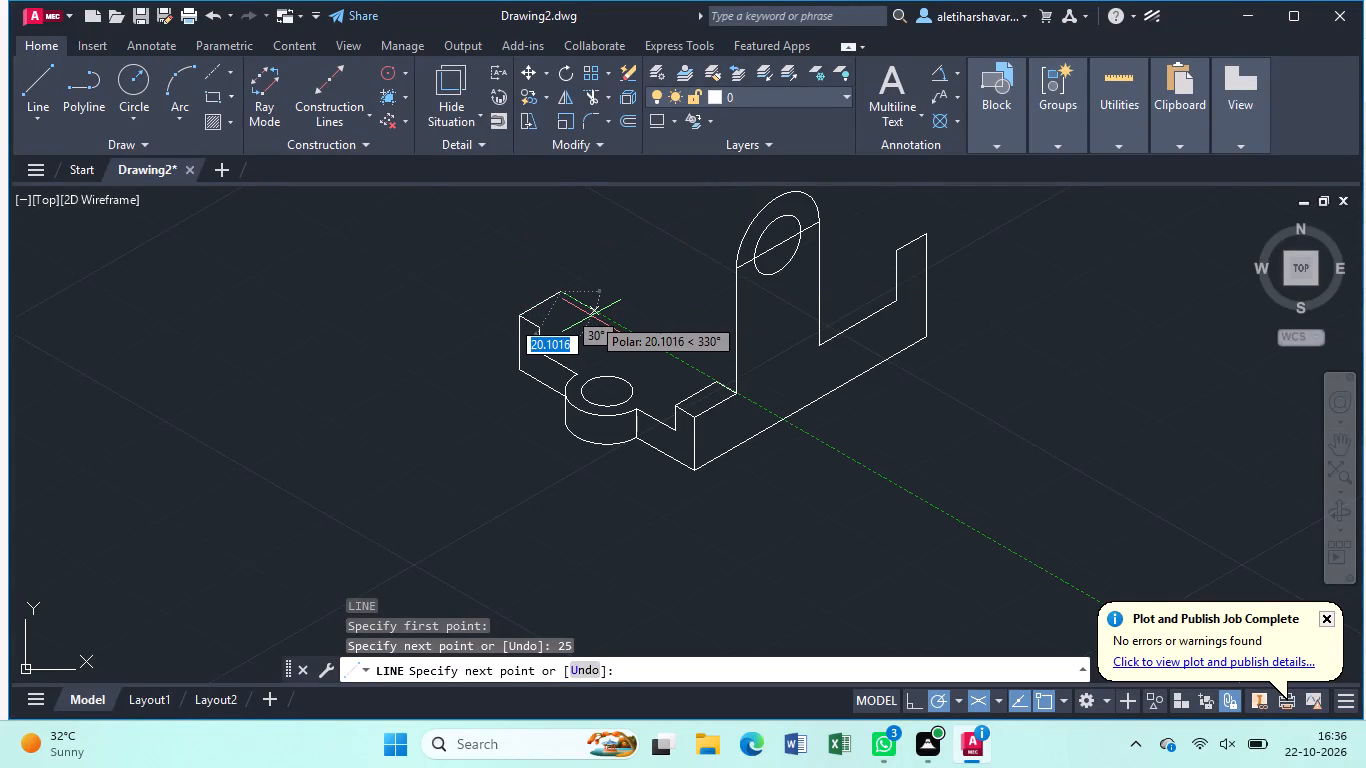
text(12)
key(Return)
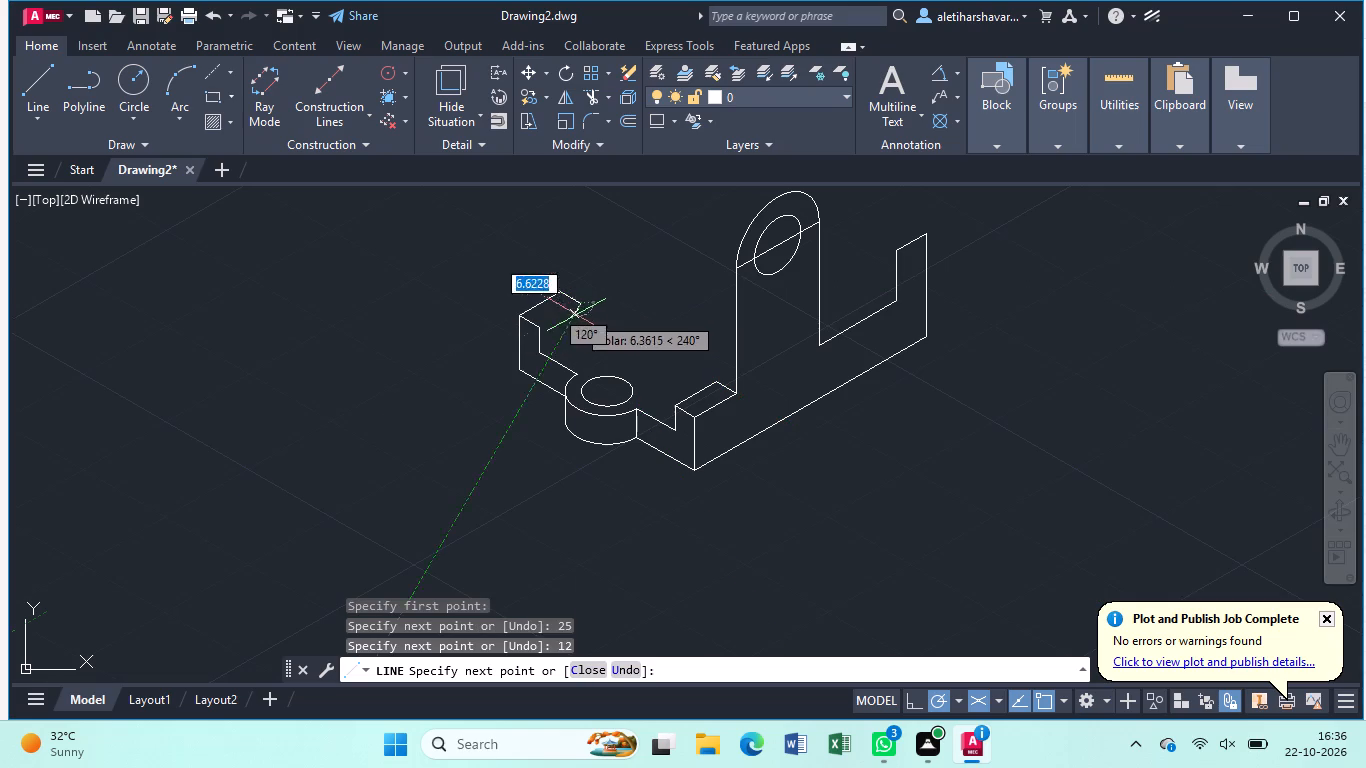
click(546, 324)
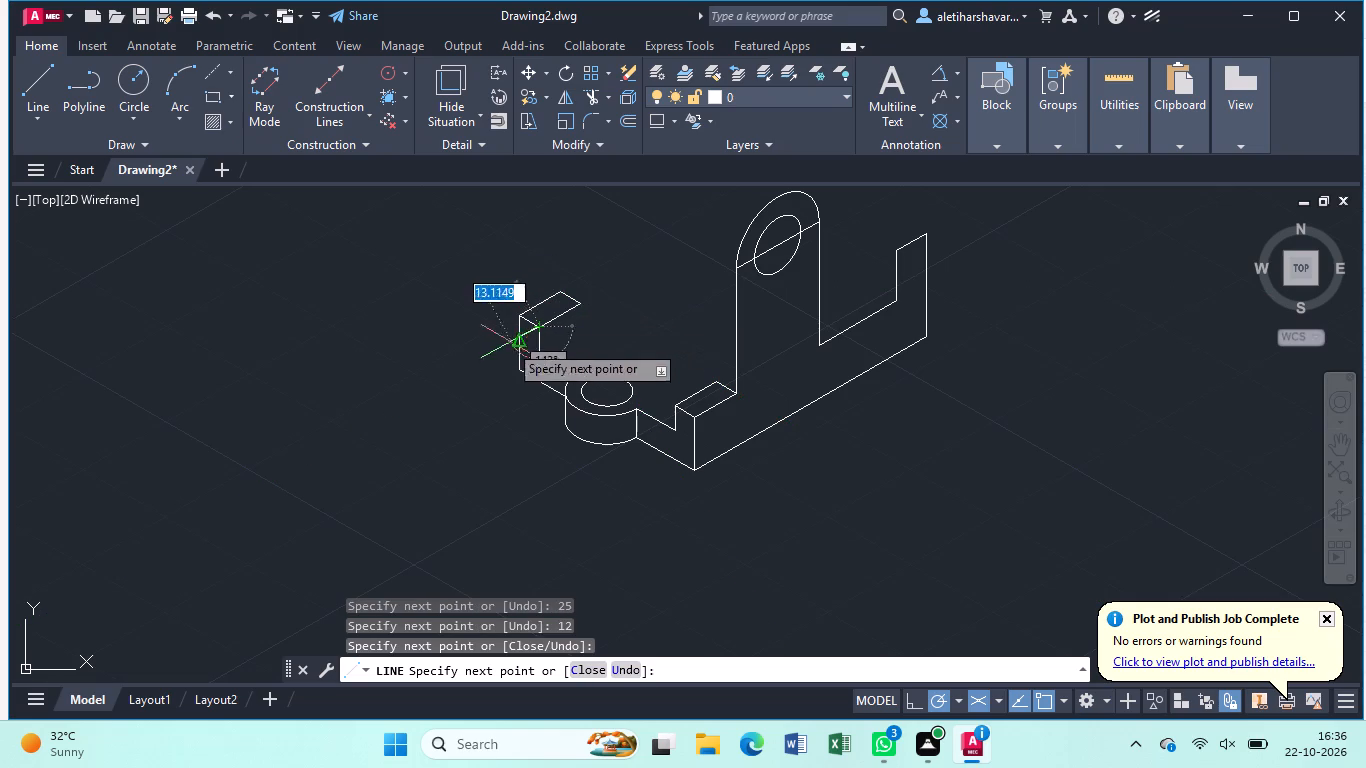
key(Escape)
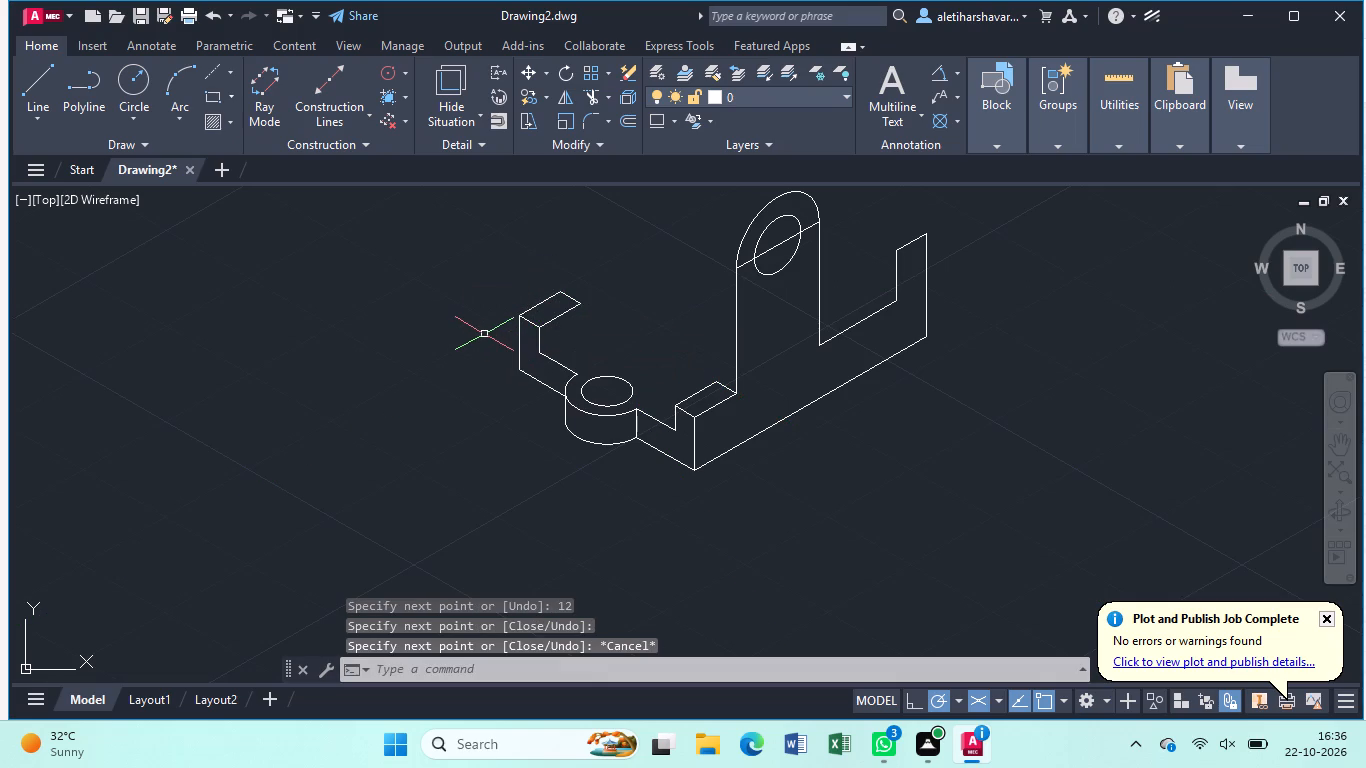
Draw a 25-unit line at 30° from the far block's inner bottom corner and join it vertically to the block's top face corner.
key(l)
key(Return)
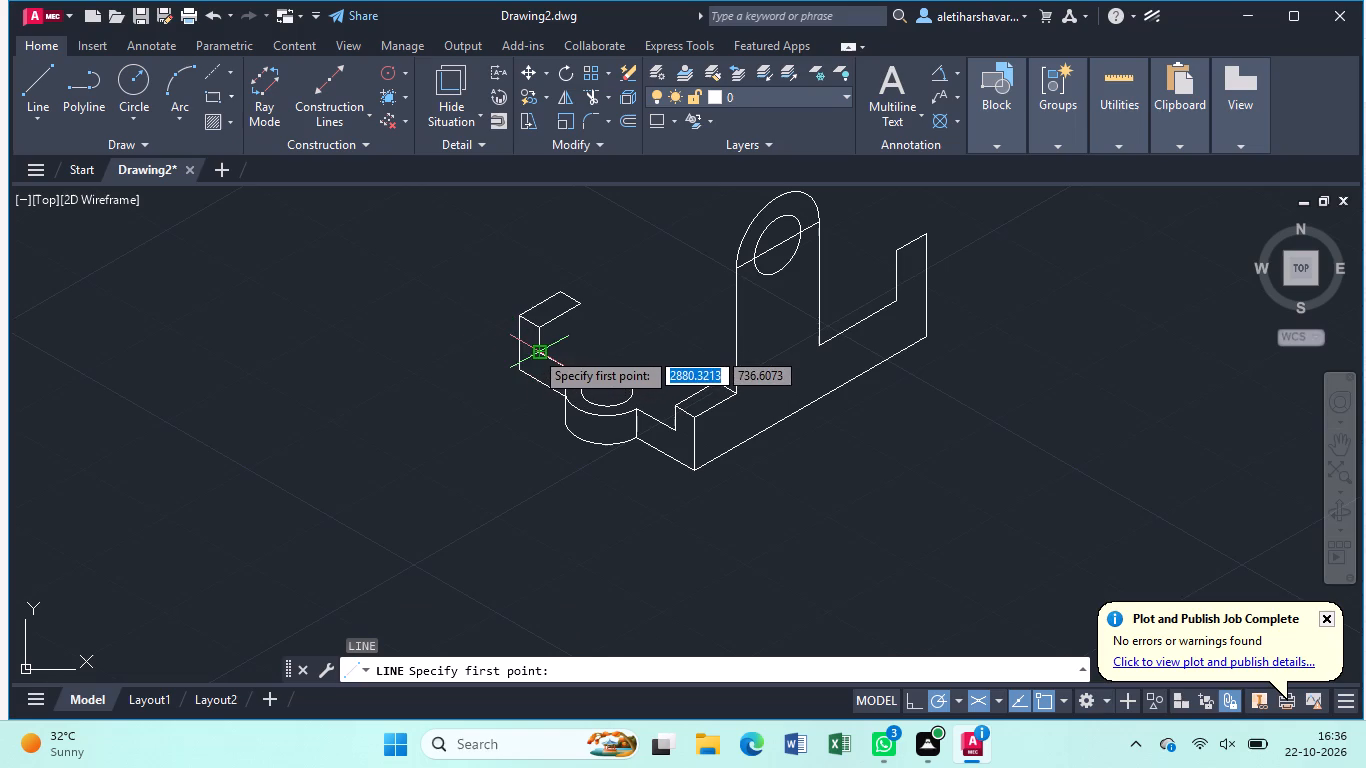
click(534, 350)
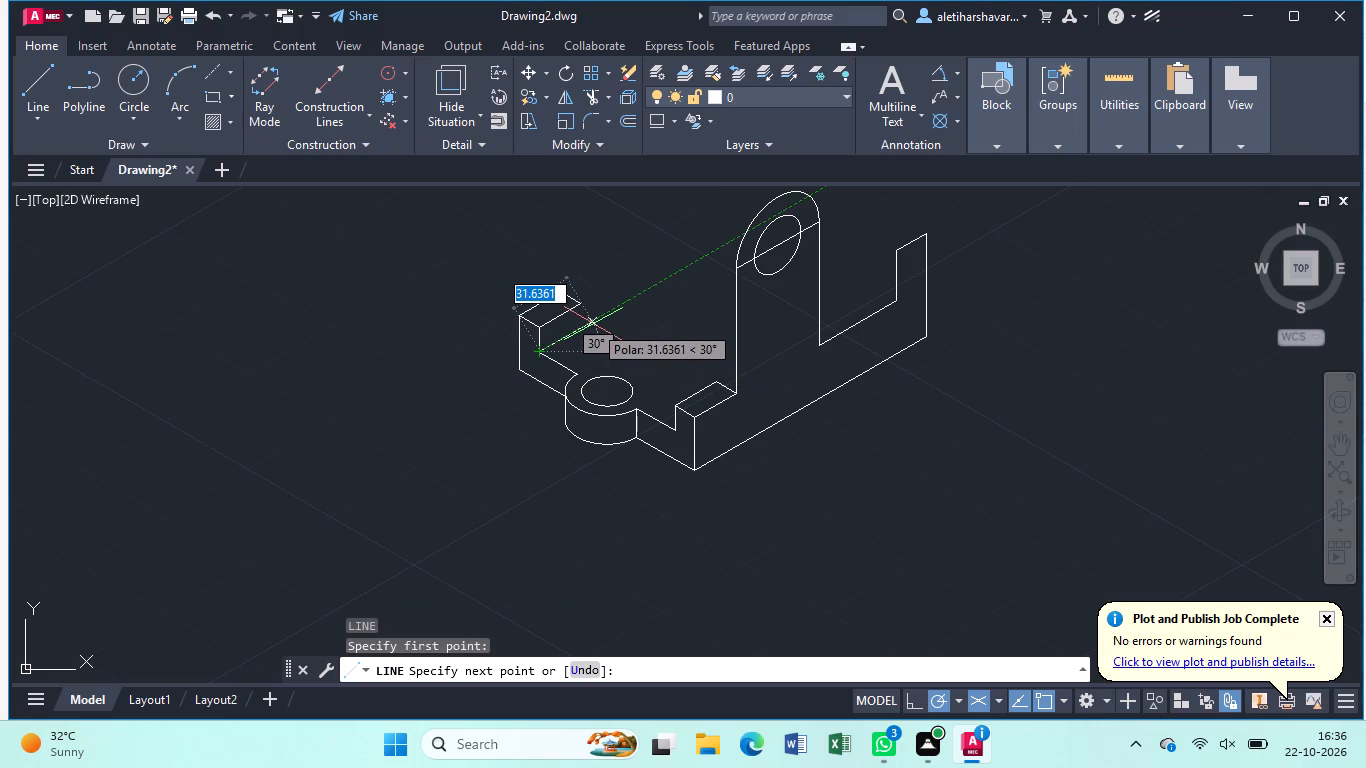
key(2)
key(5)
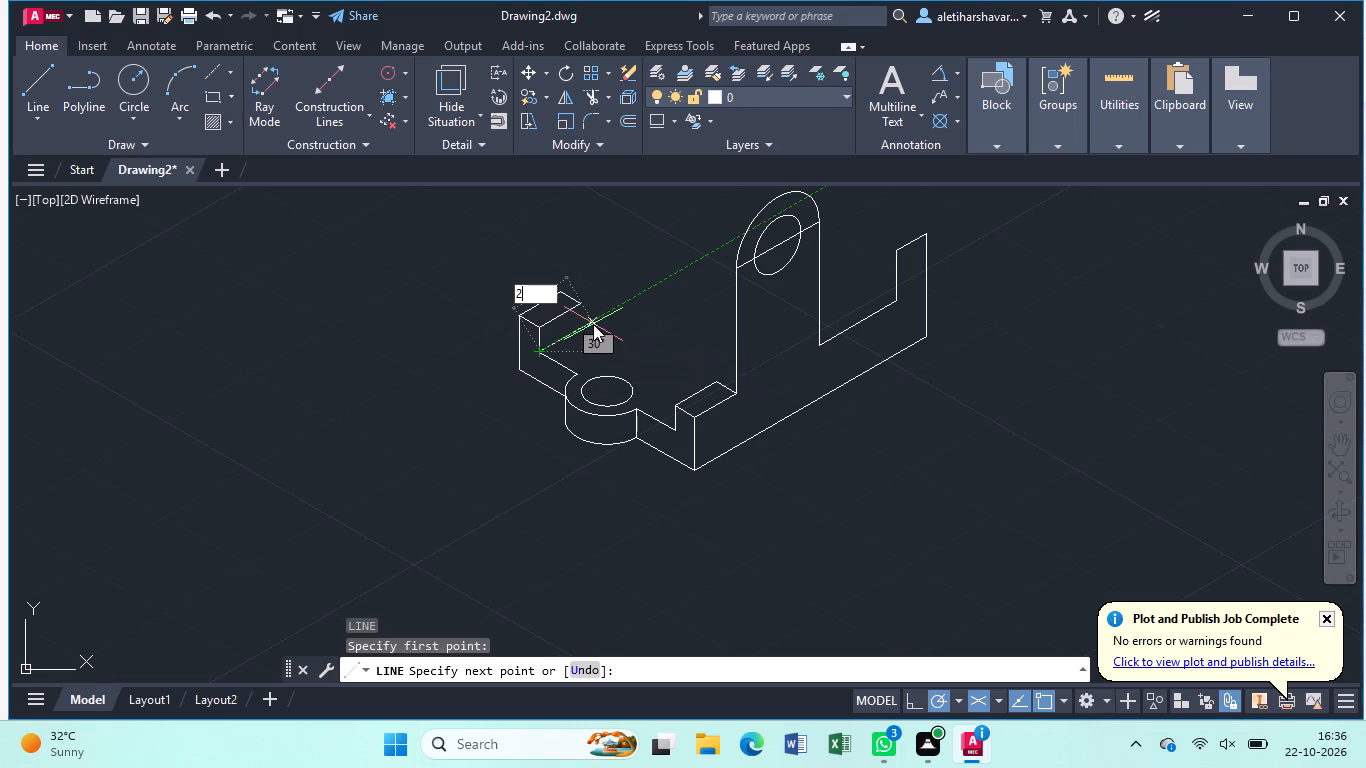
key(Return)
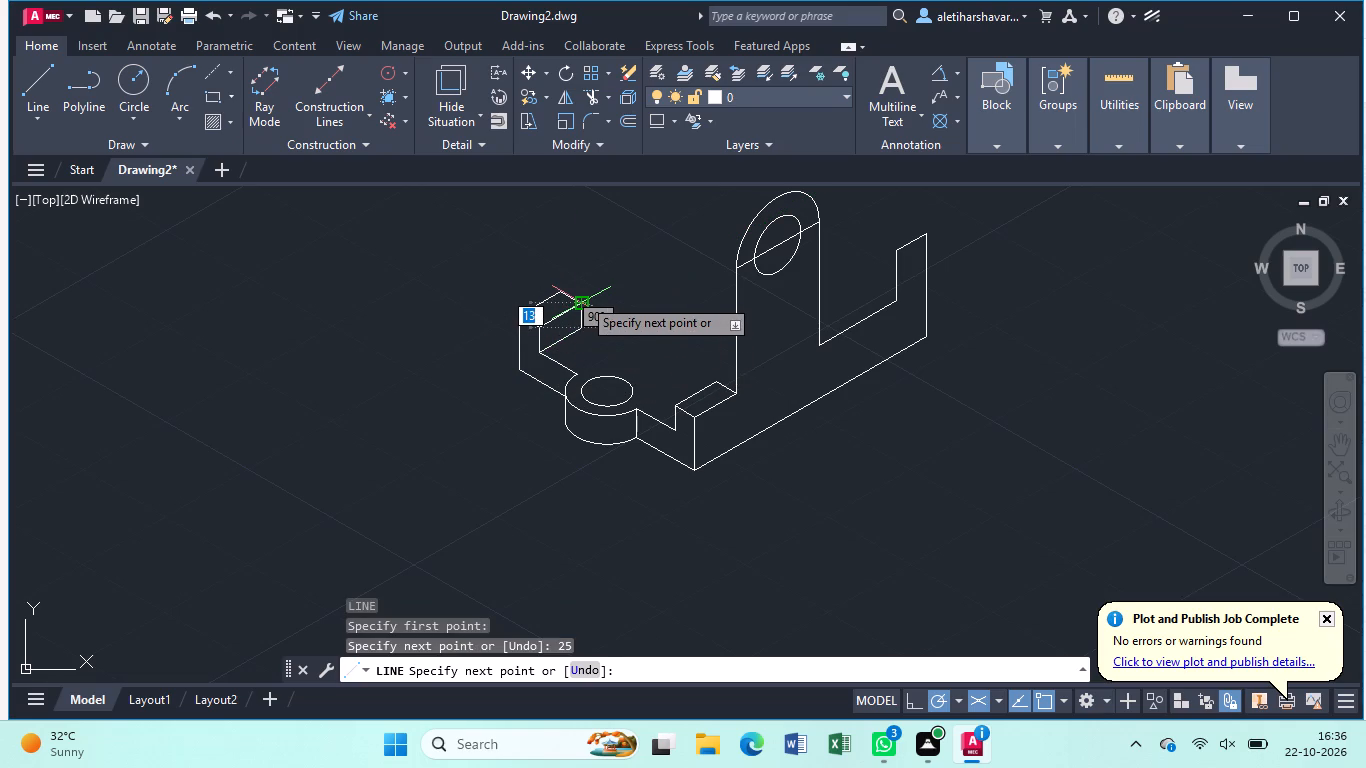
click(582, 297)
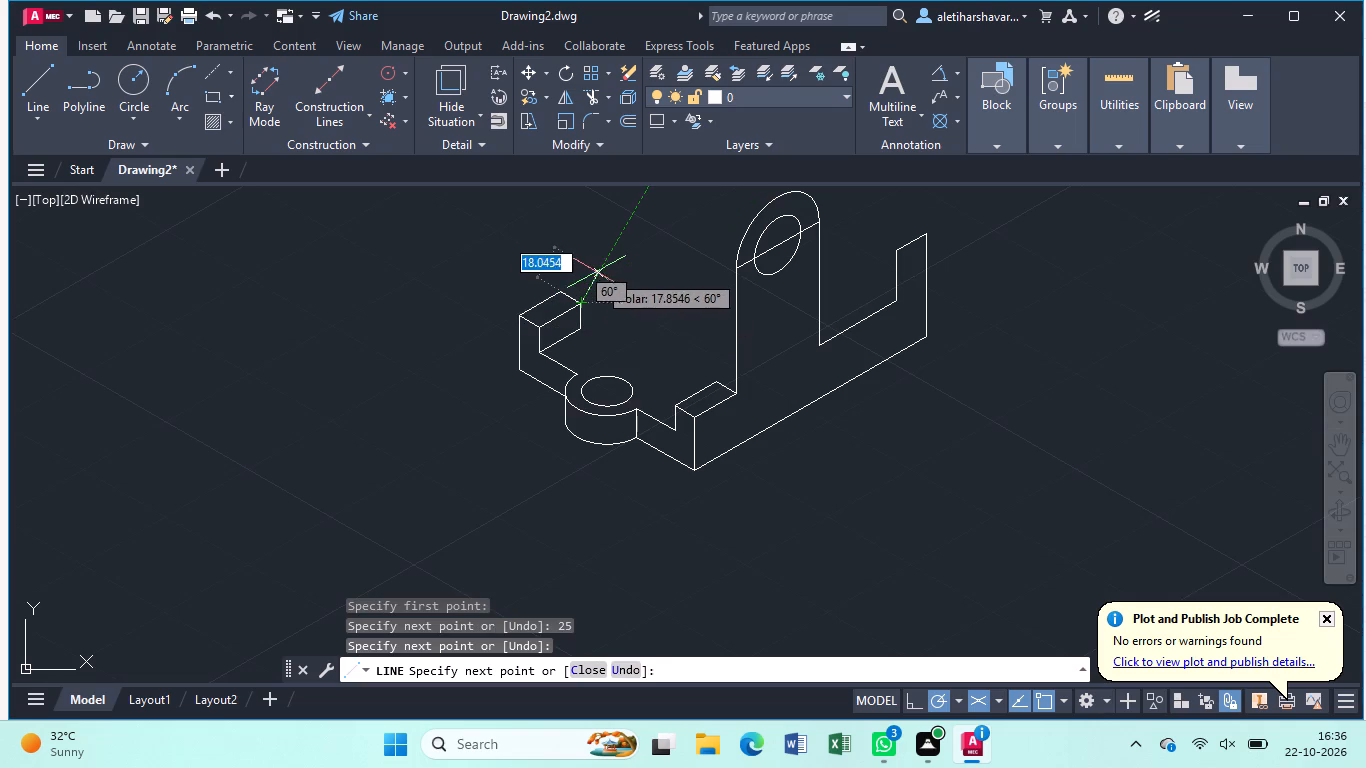
key(Escape)
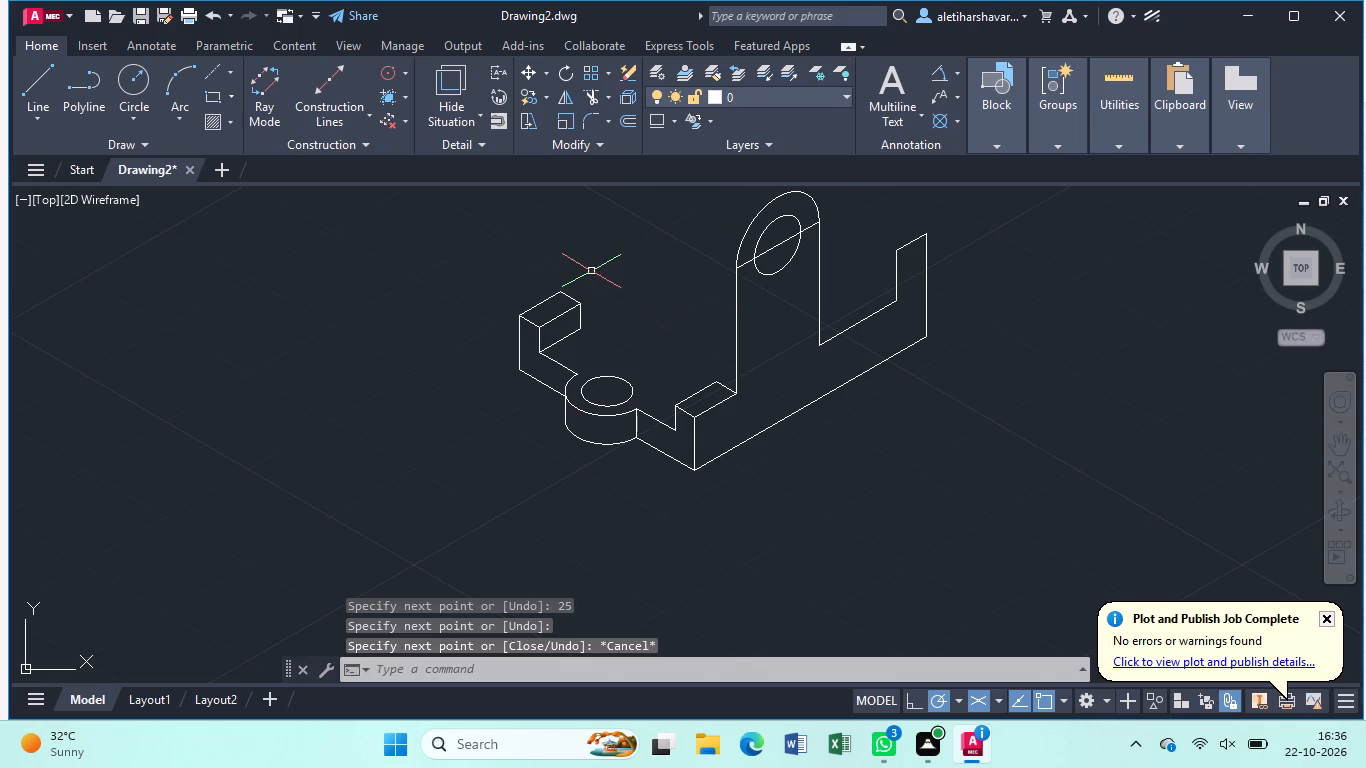
Draw a tall vertical line straight up from the back corner of the far block's top face.
key(l)
key(Return)
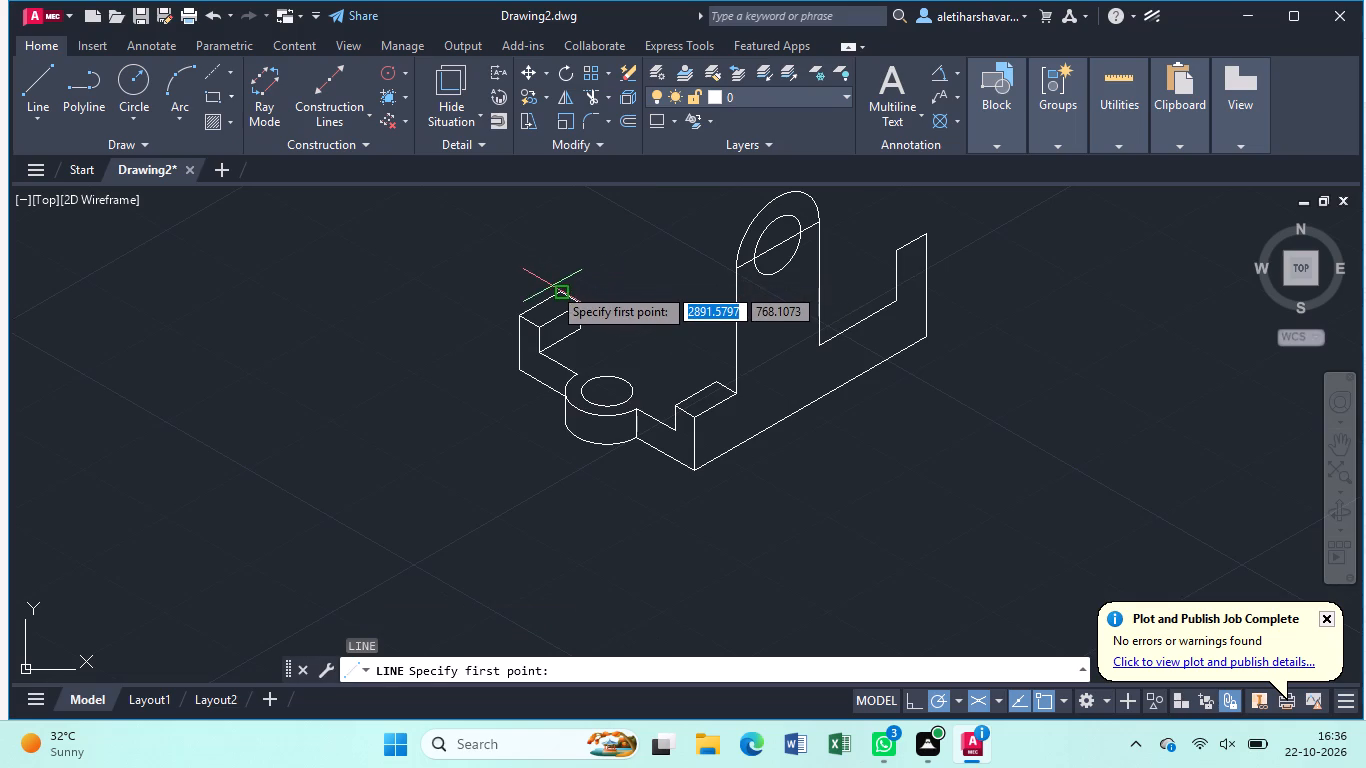
click(557, 288)
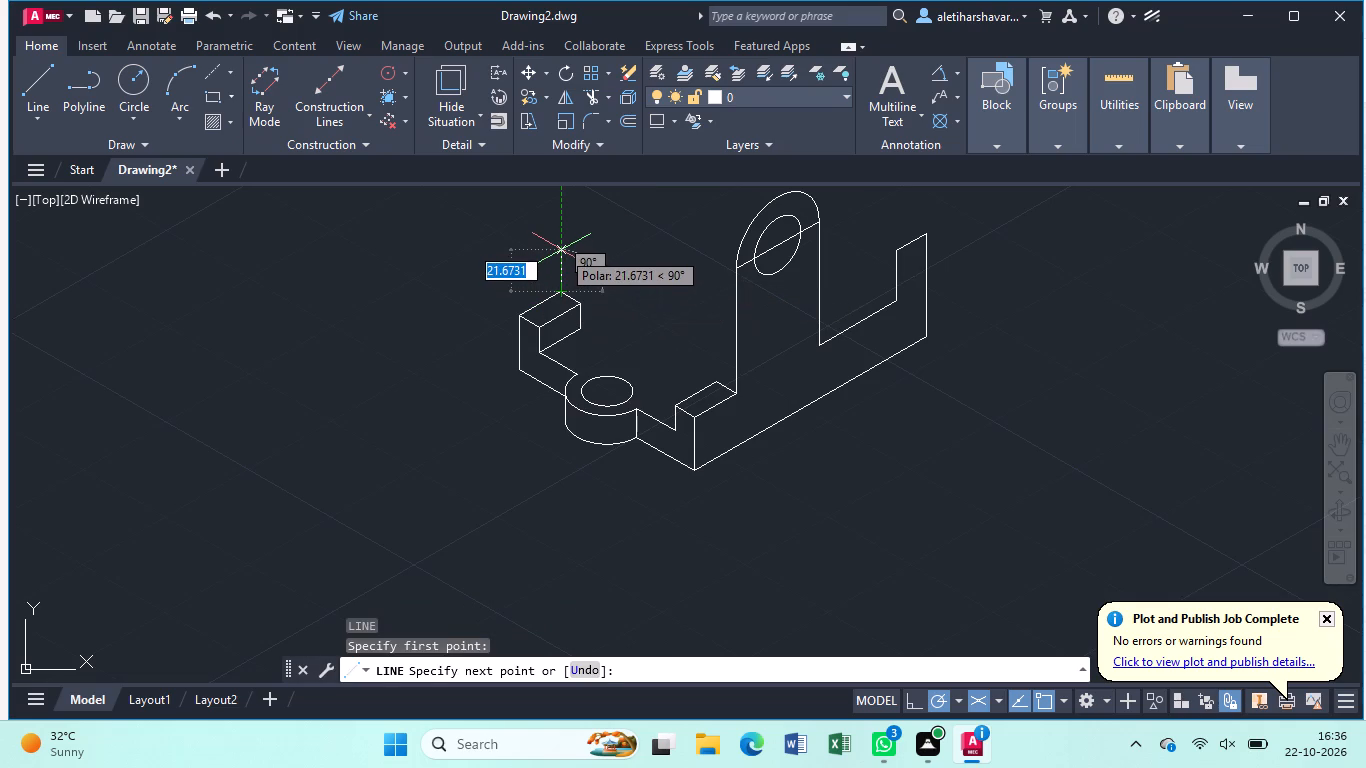
middle_drag(561, 252, 471, 439)
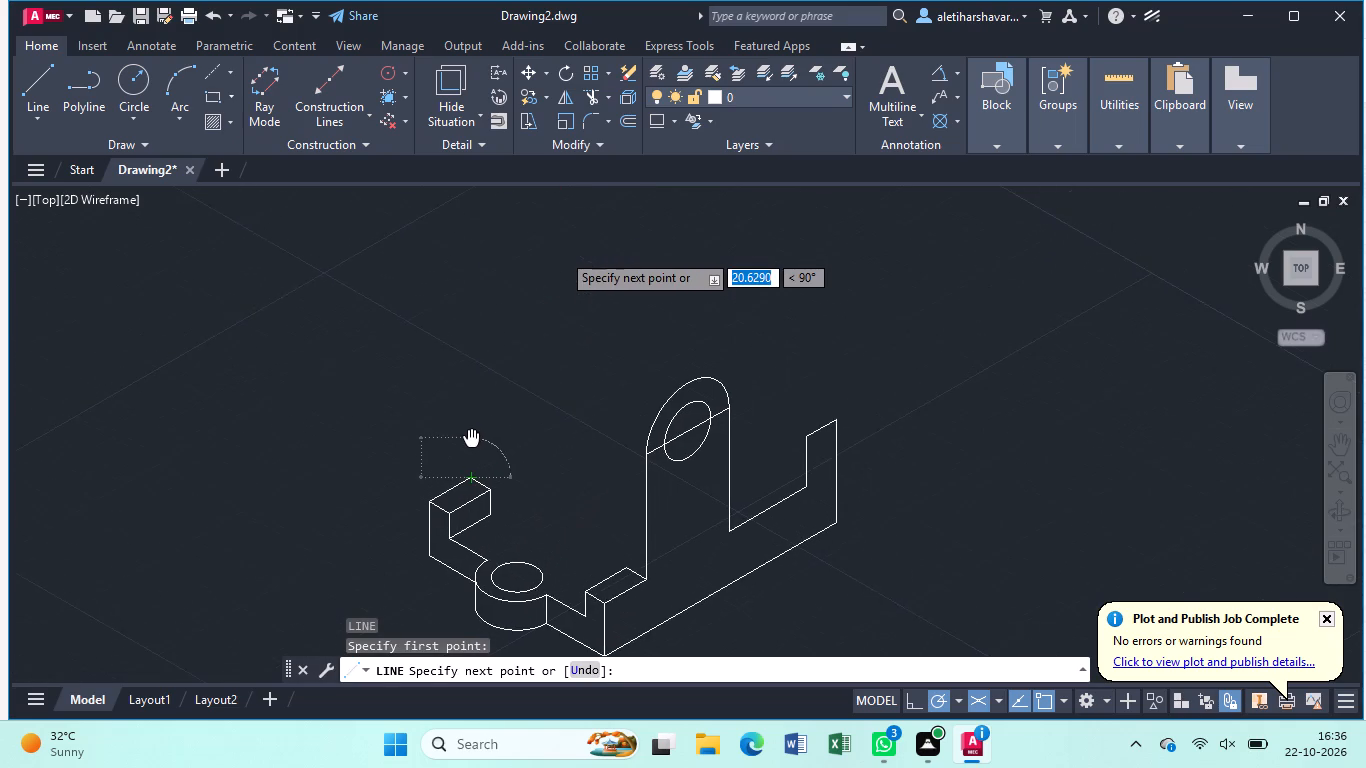
middle_drag(471, 439, 470, 440)
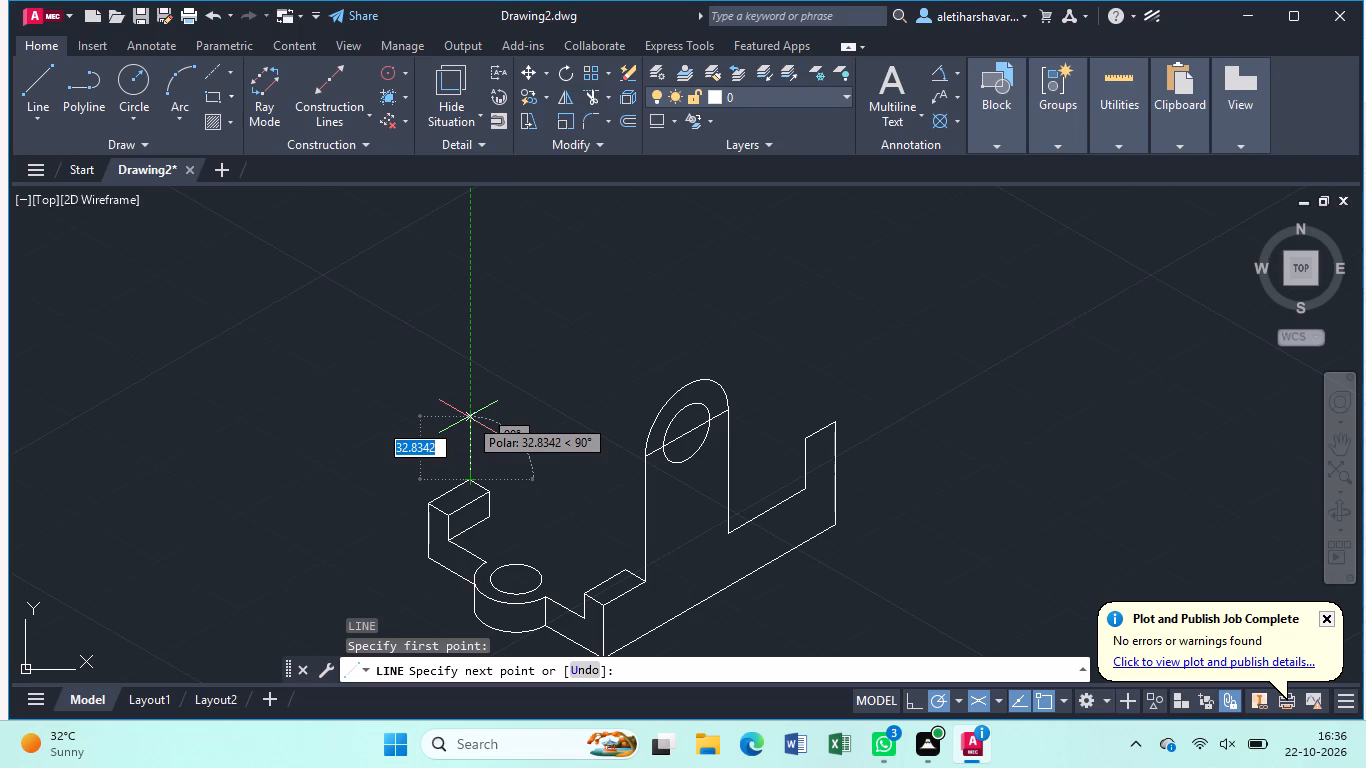
click(471, 337)
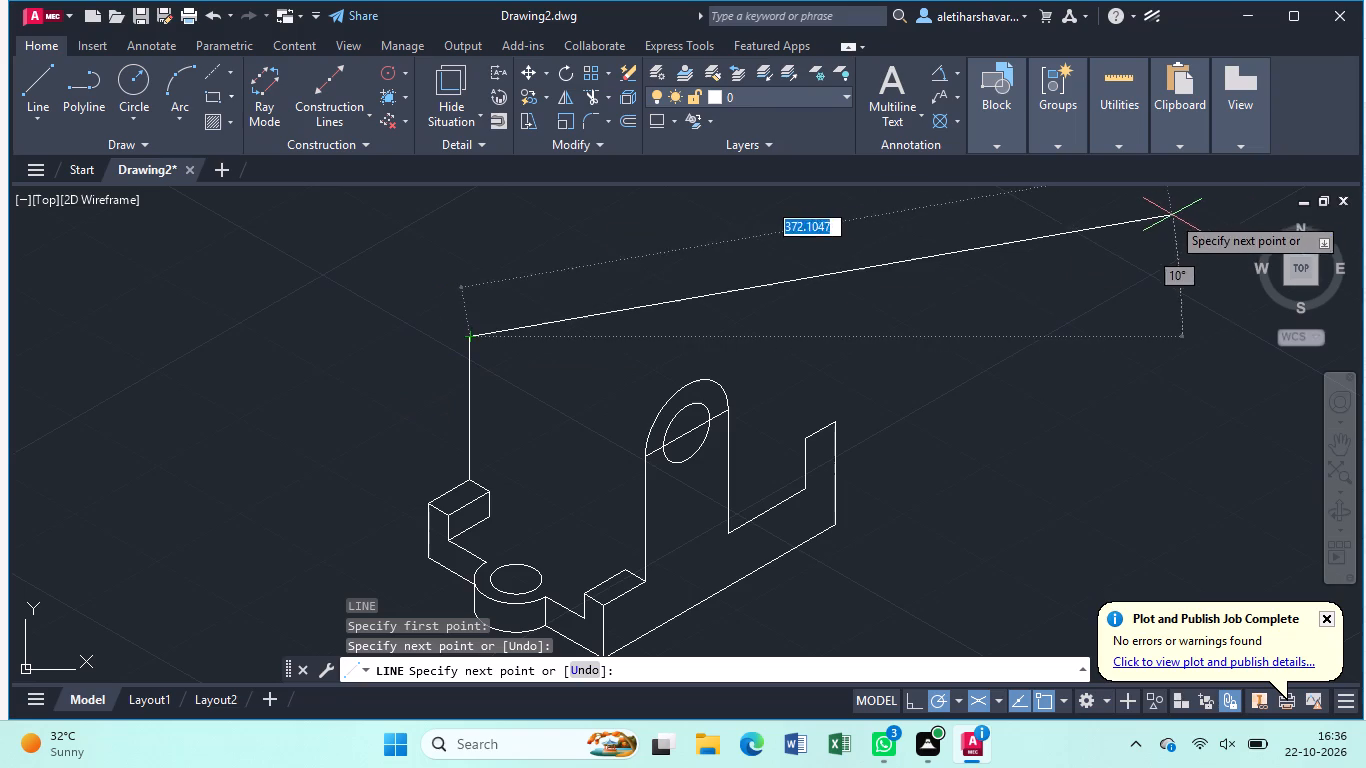
key(Escape)
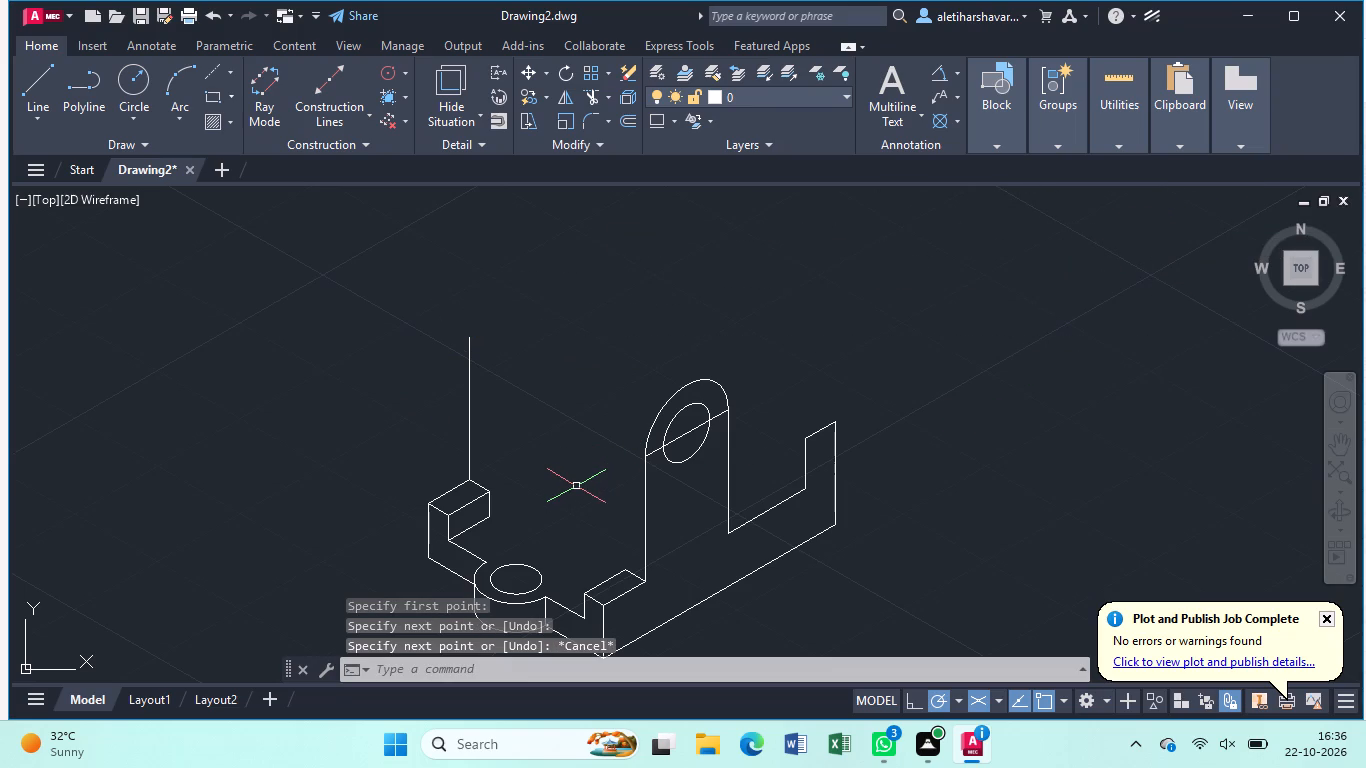
Draw an isometric line from the near end of the upright's outer arc back past the tall vertical line.
key(l)
key(Return)
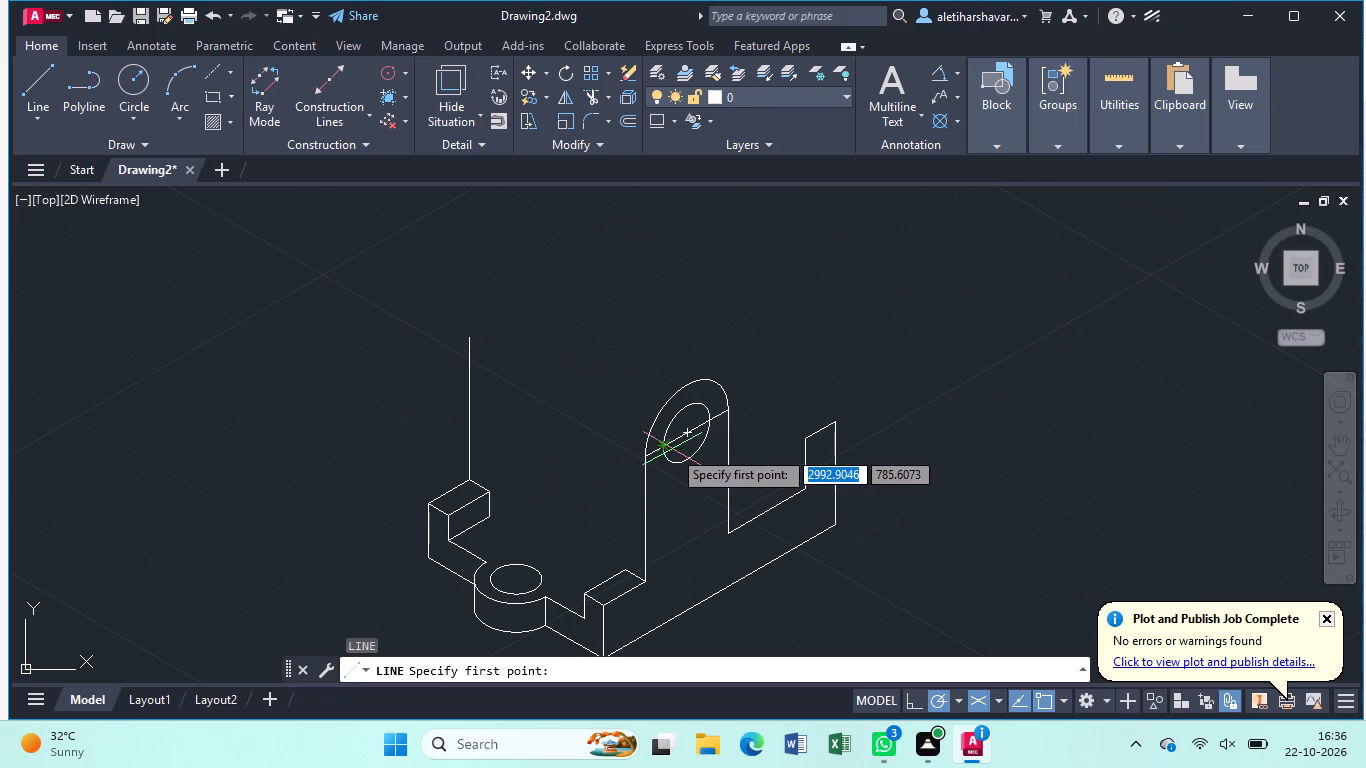
click(648, 452)
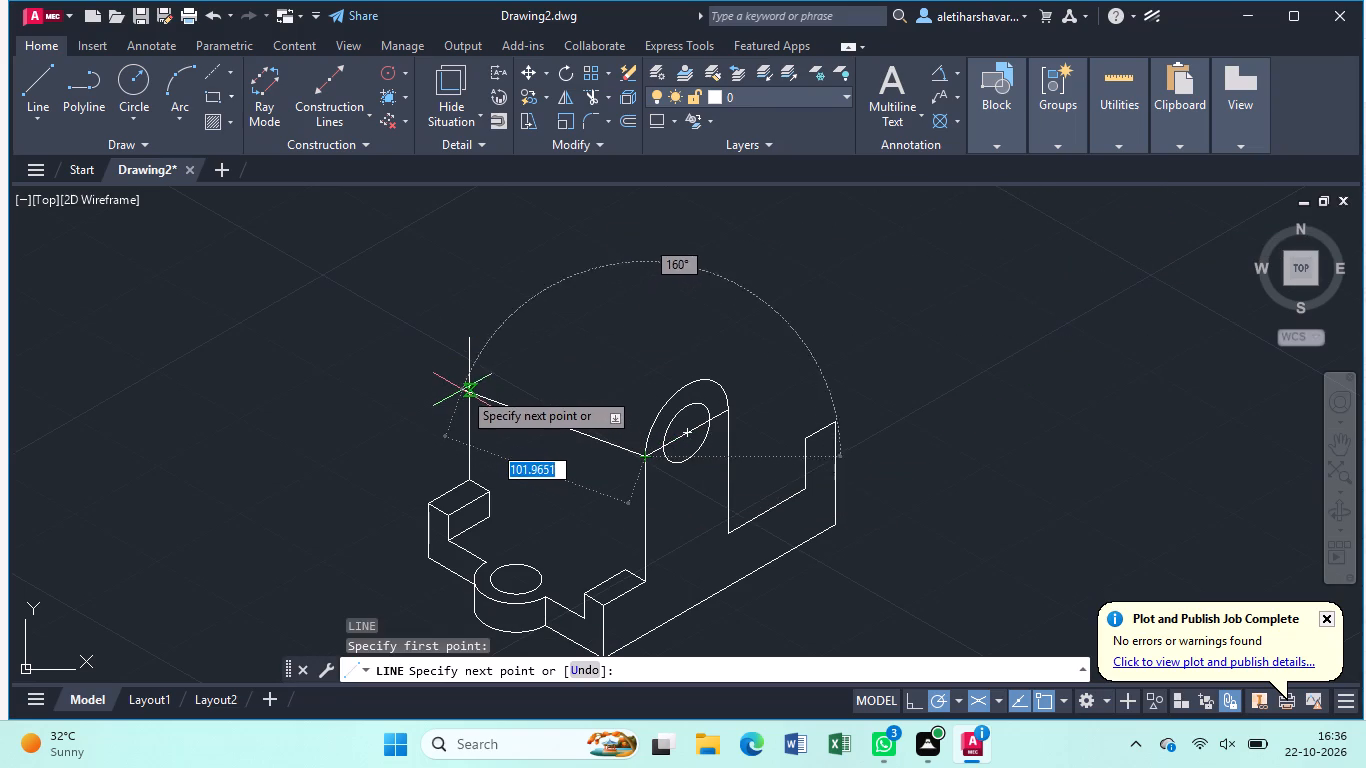
click(427, 338)
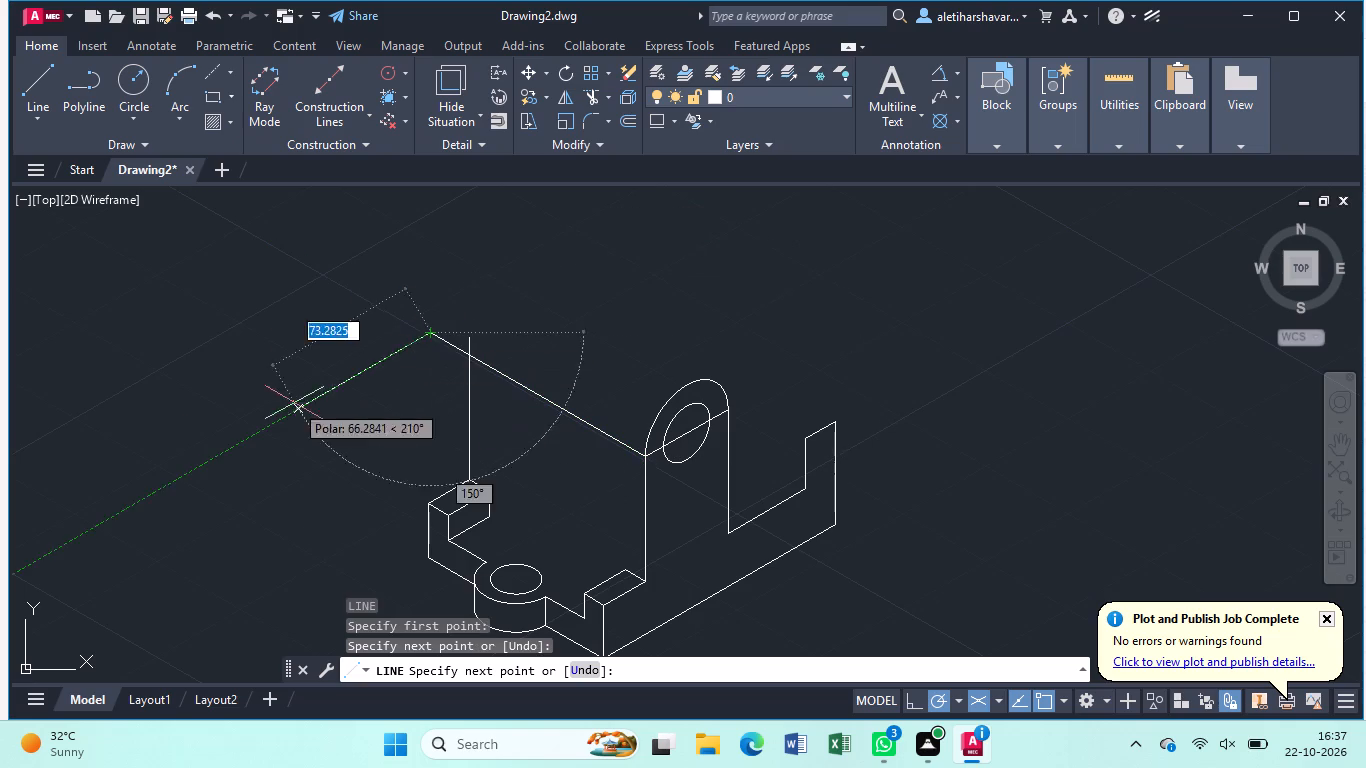
key(Escape)
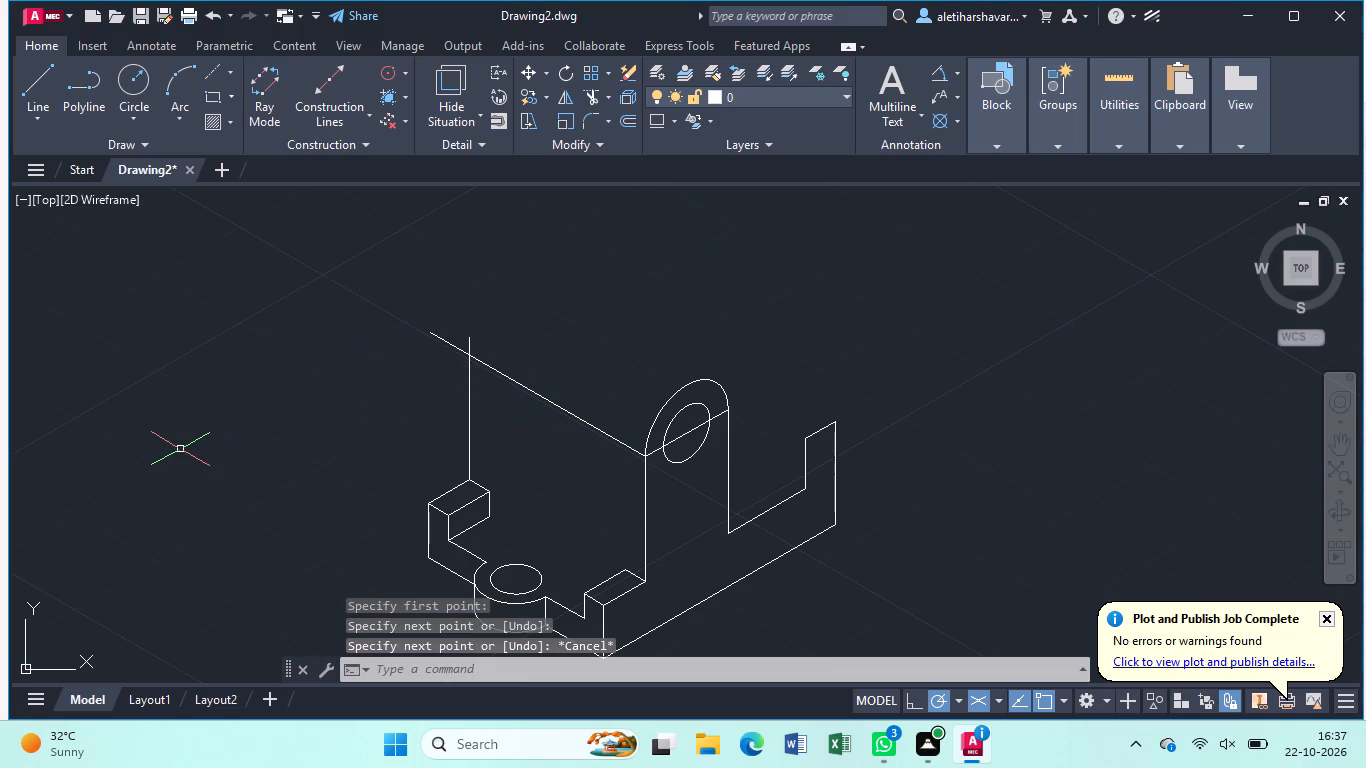
Trim the overhanging ends of the tall vertical line and the slanted isometric line where they cross.
text(tr)
key(Return)
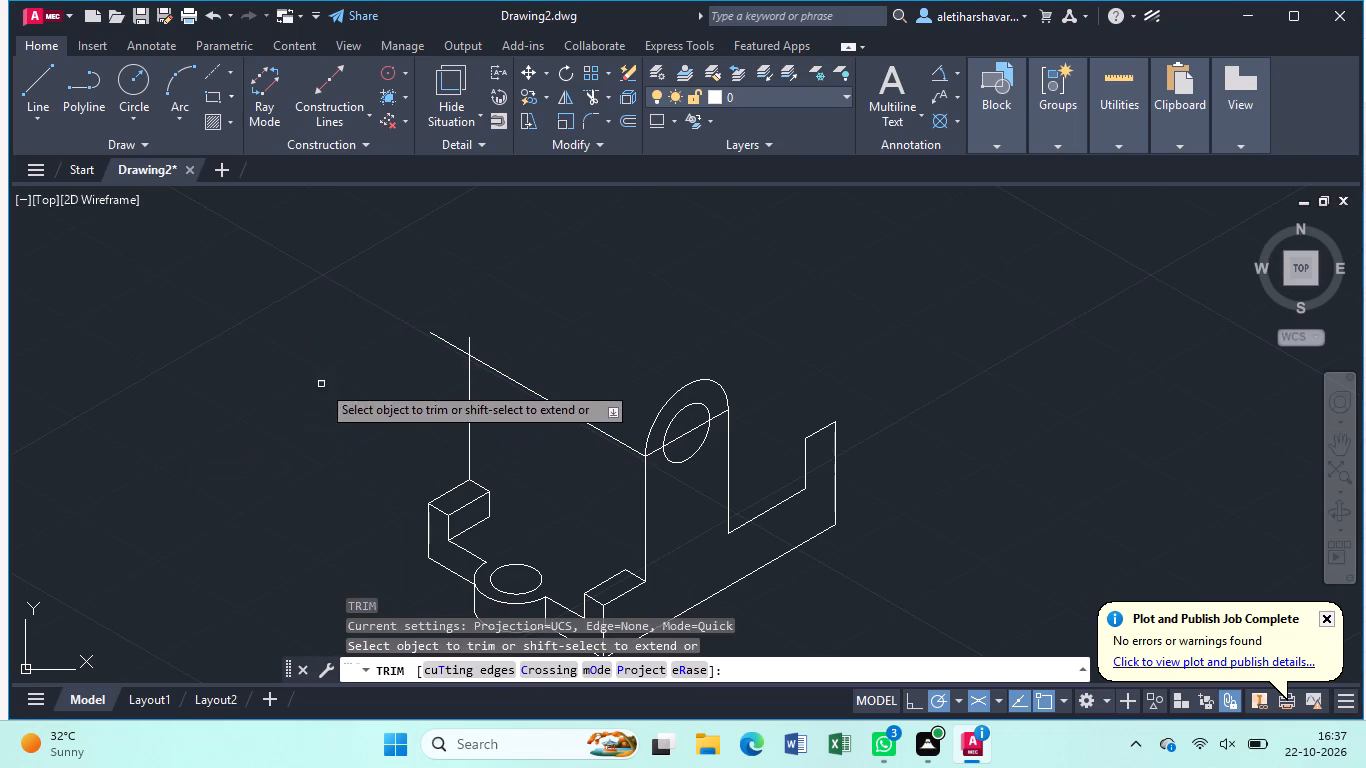
click(450, 341)
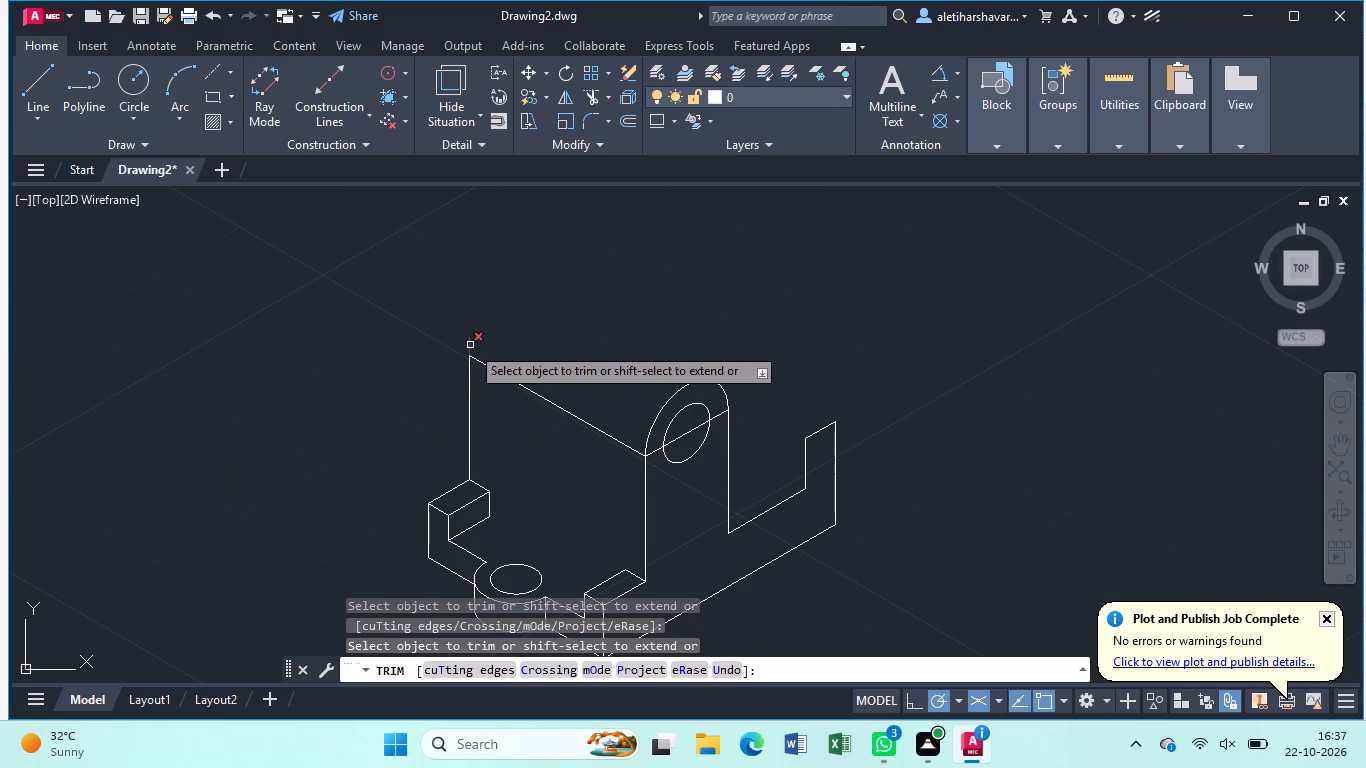
click(471, 345)
key(Escape)
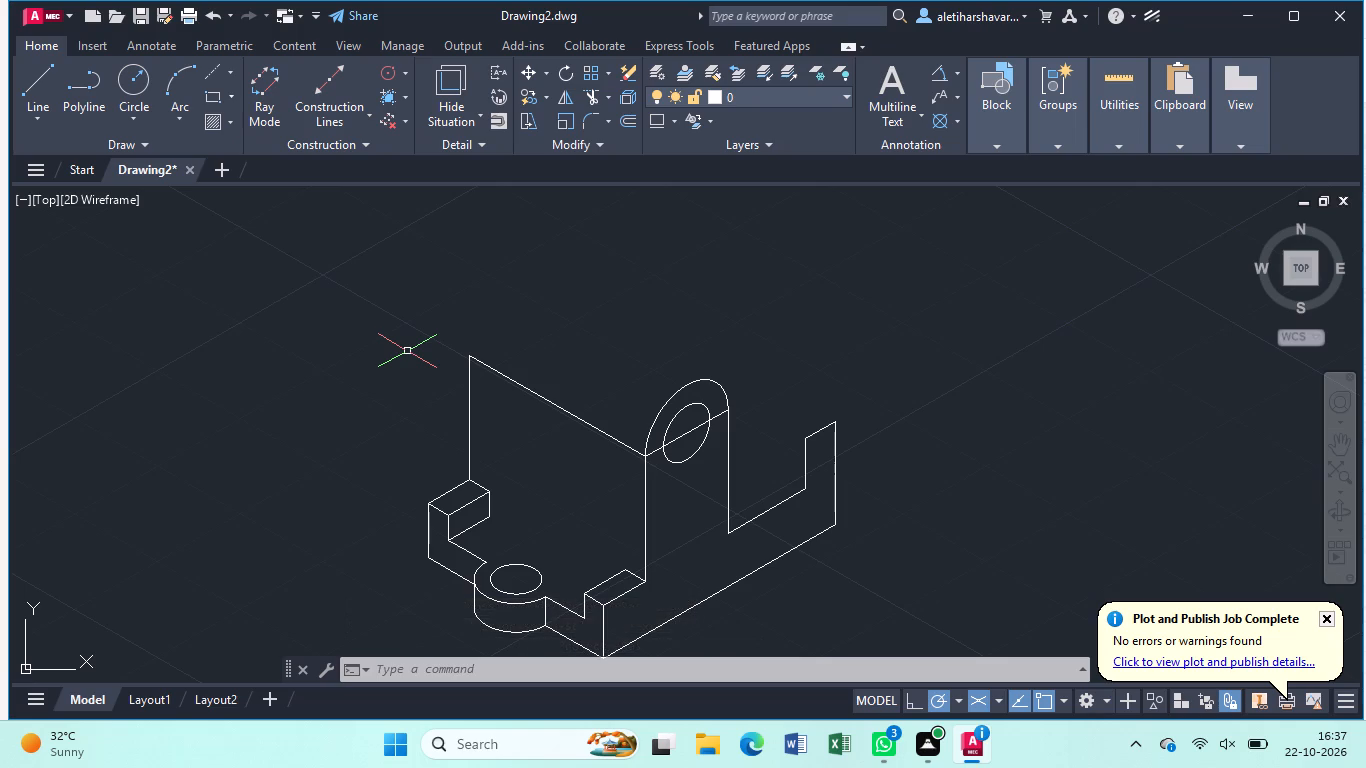
Draw a 10-unit line at 330° from the far block's inner bottom back corner, continuing vertically up past the long slanted edge.
key(l)
key(Return)
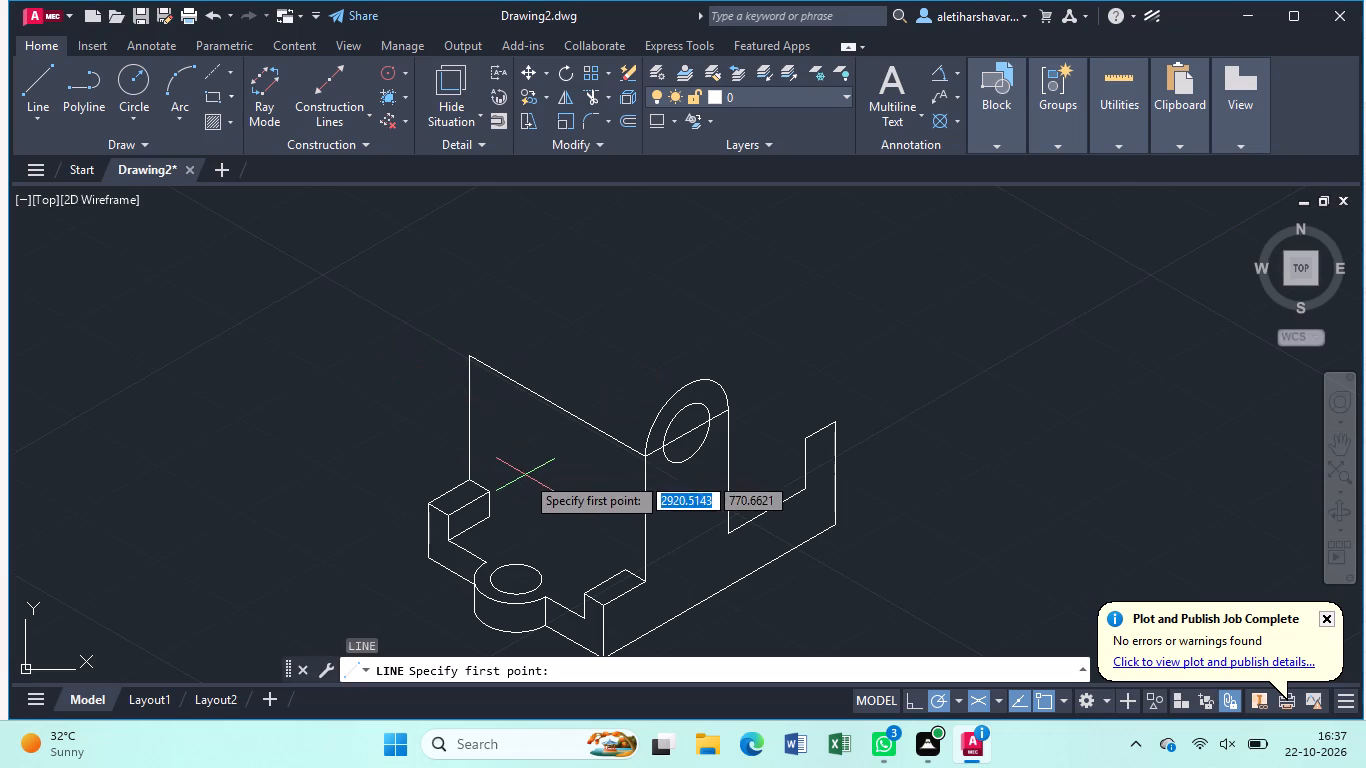
click(494, 512)
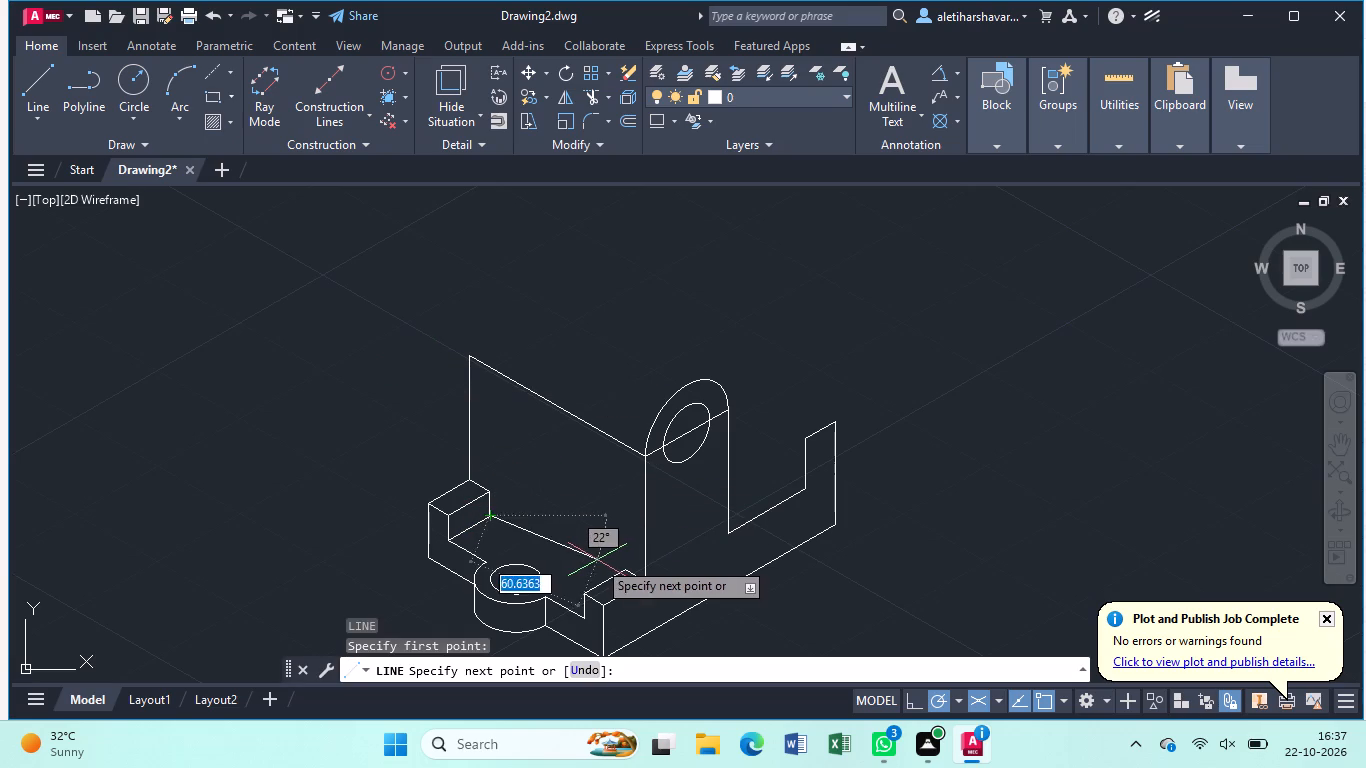
text(10)
key(Return)
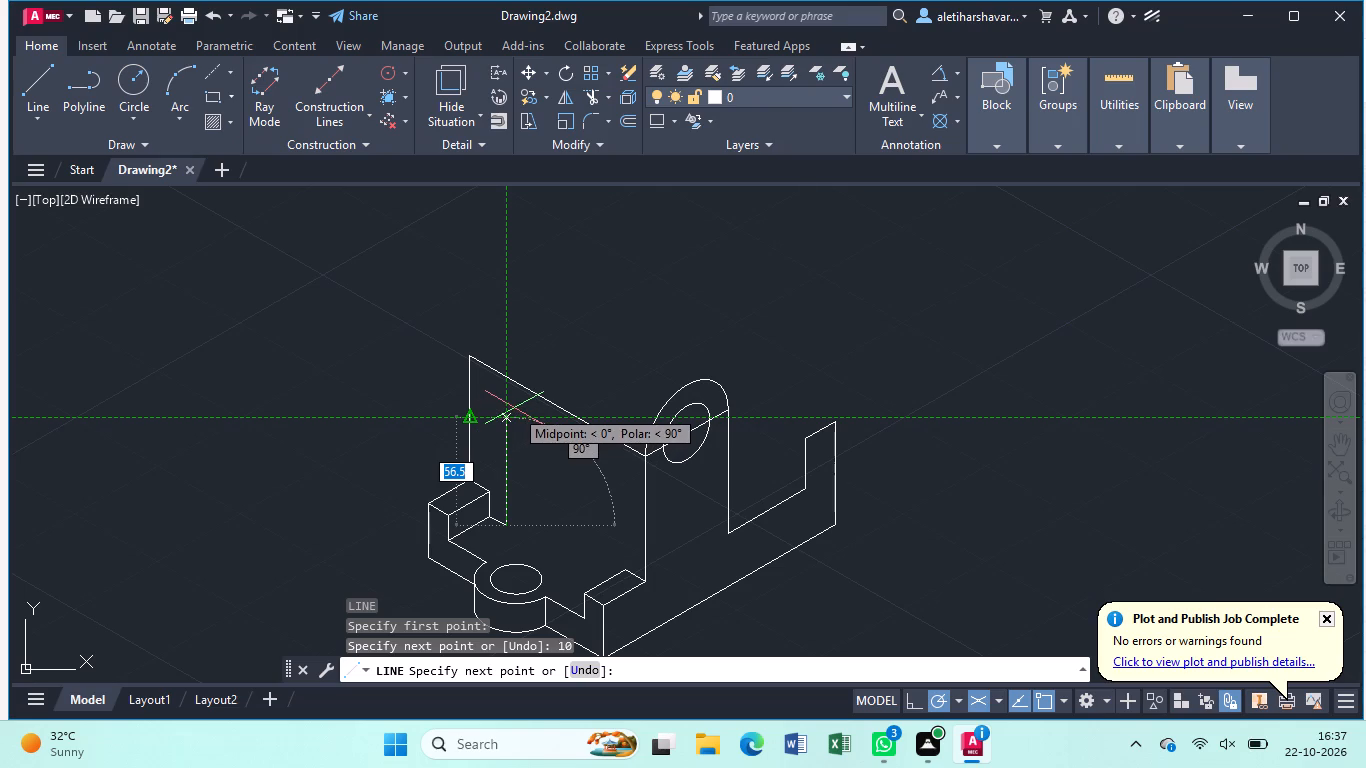
click(509, 327)
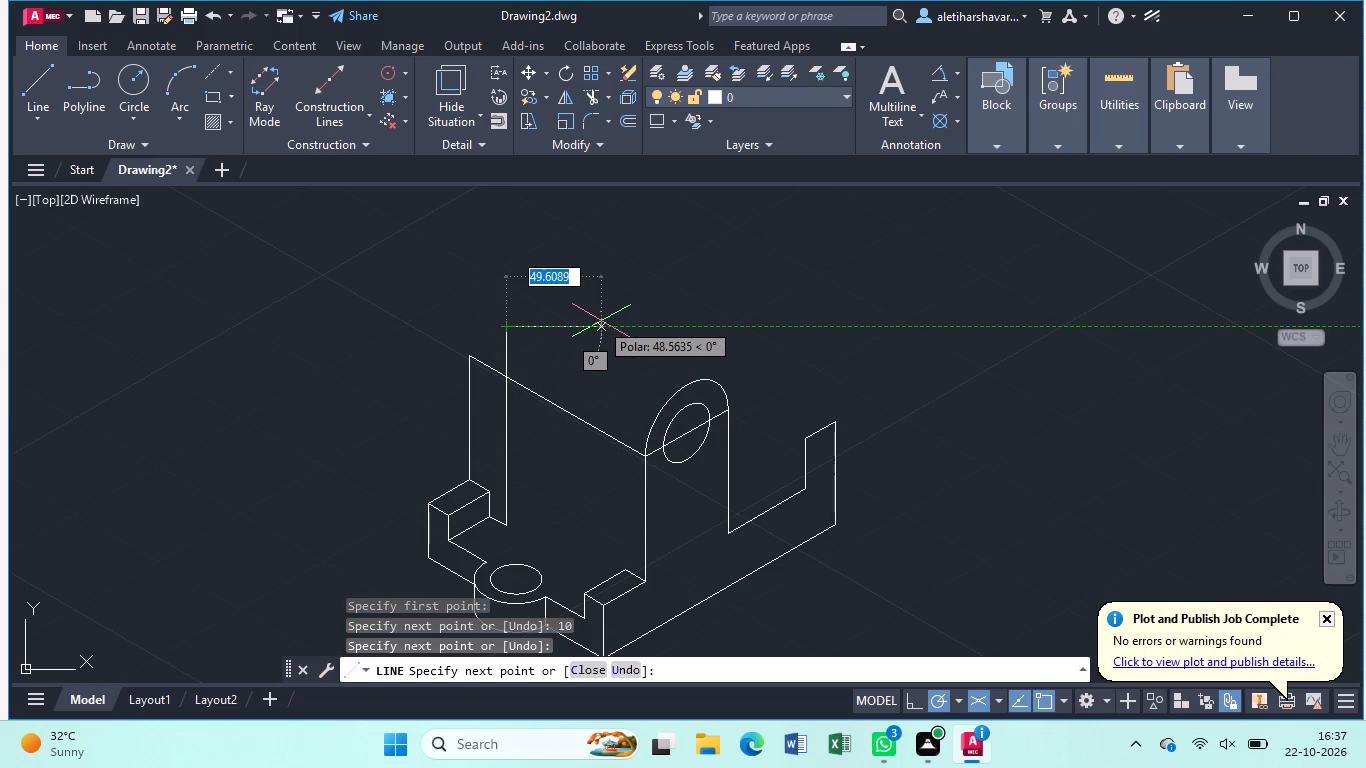
key(Escape)
Trim the part of the second vertical line that extends above the long slanted edge.
text(tr)
key(Return)
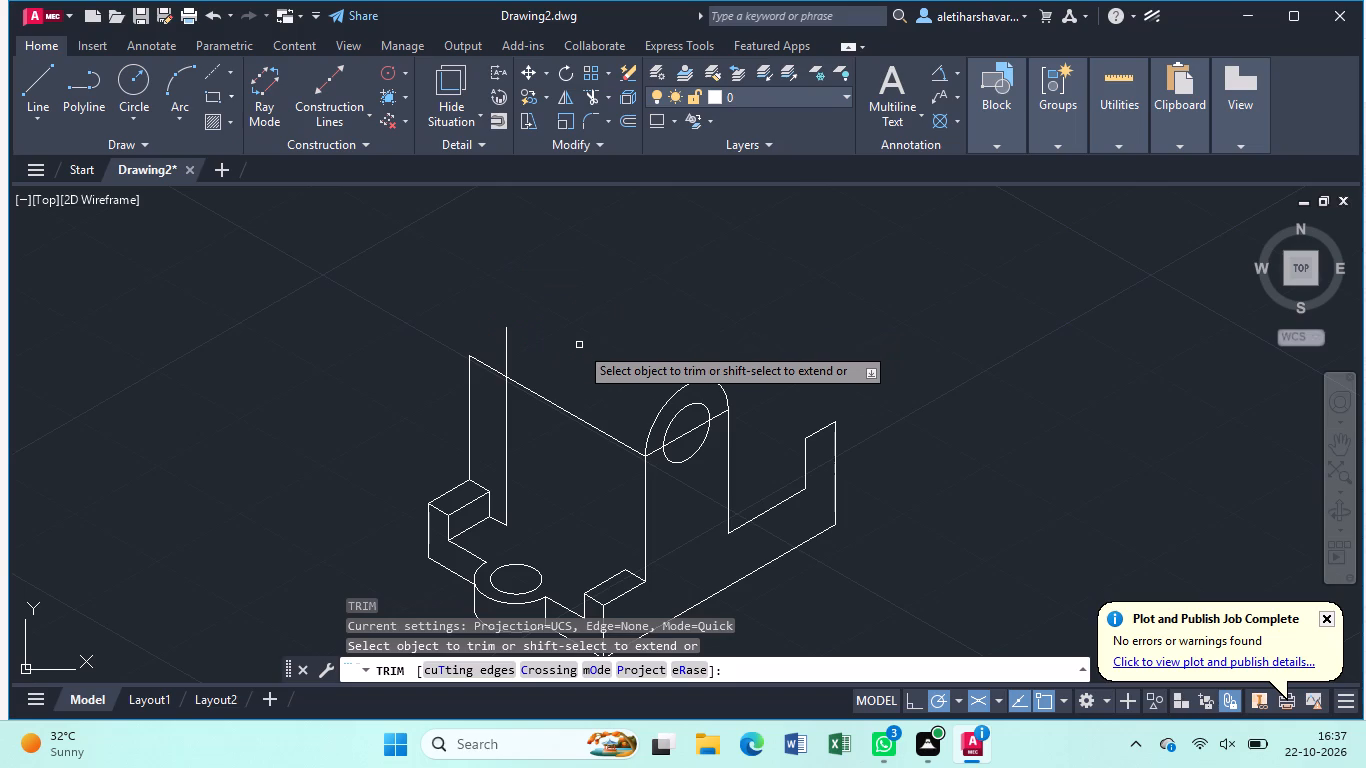
click(508, 353)
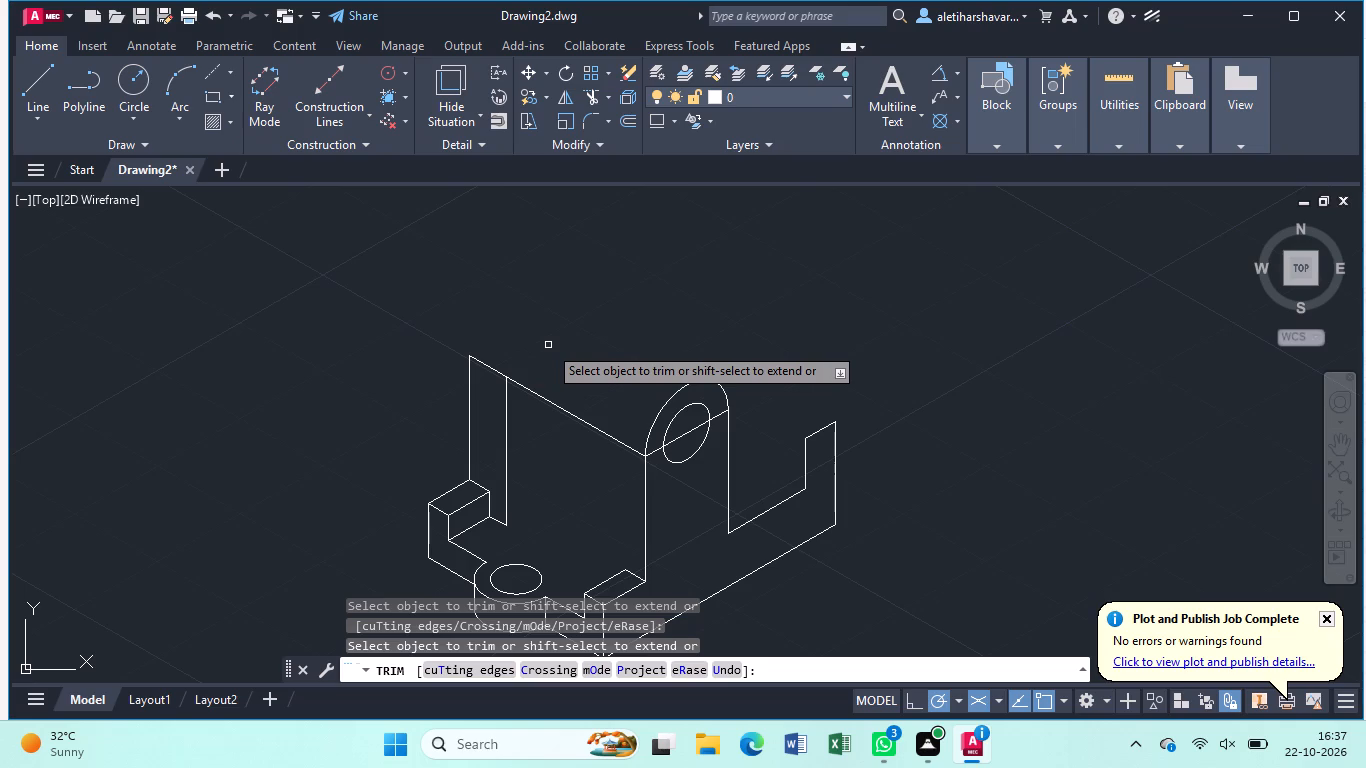
key(l)
key(Return)
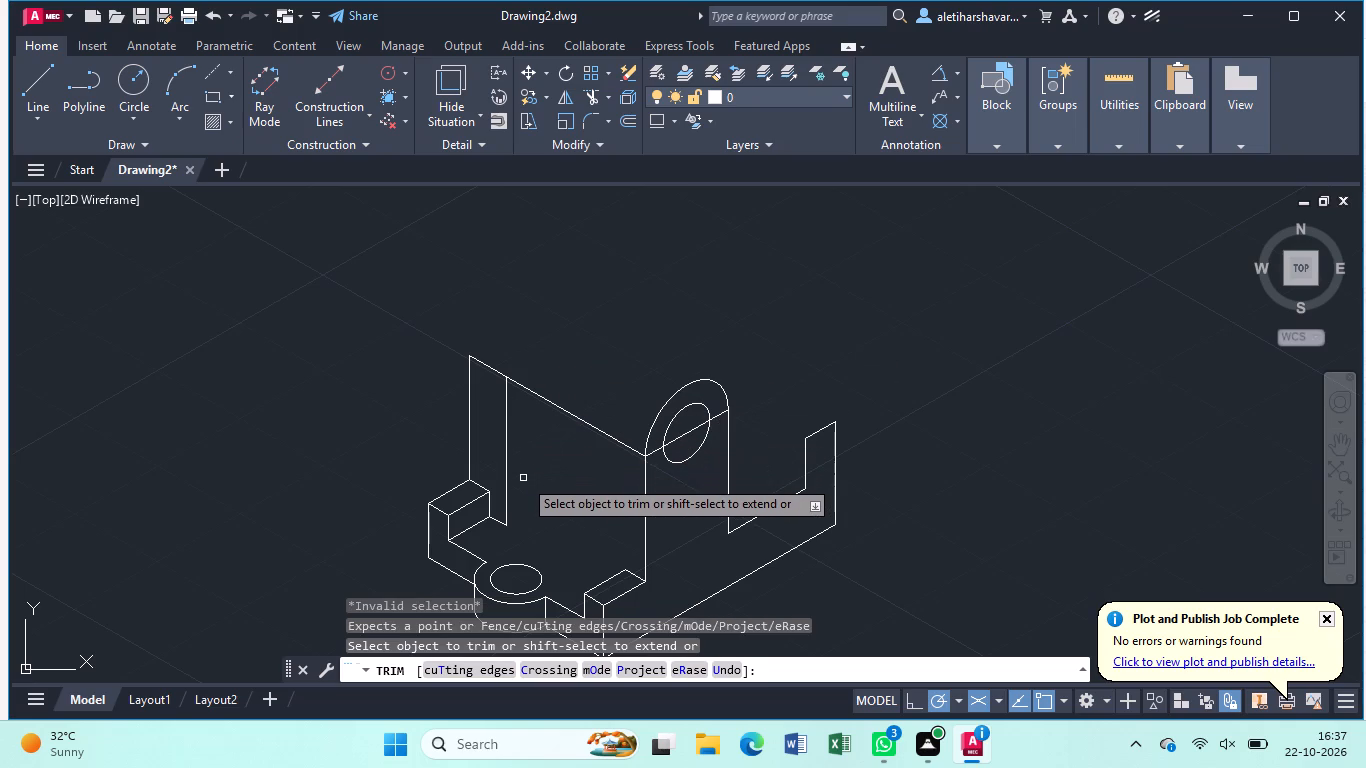
key(Escape)
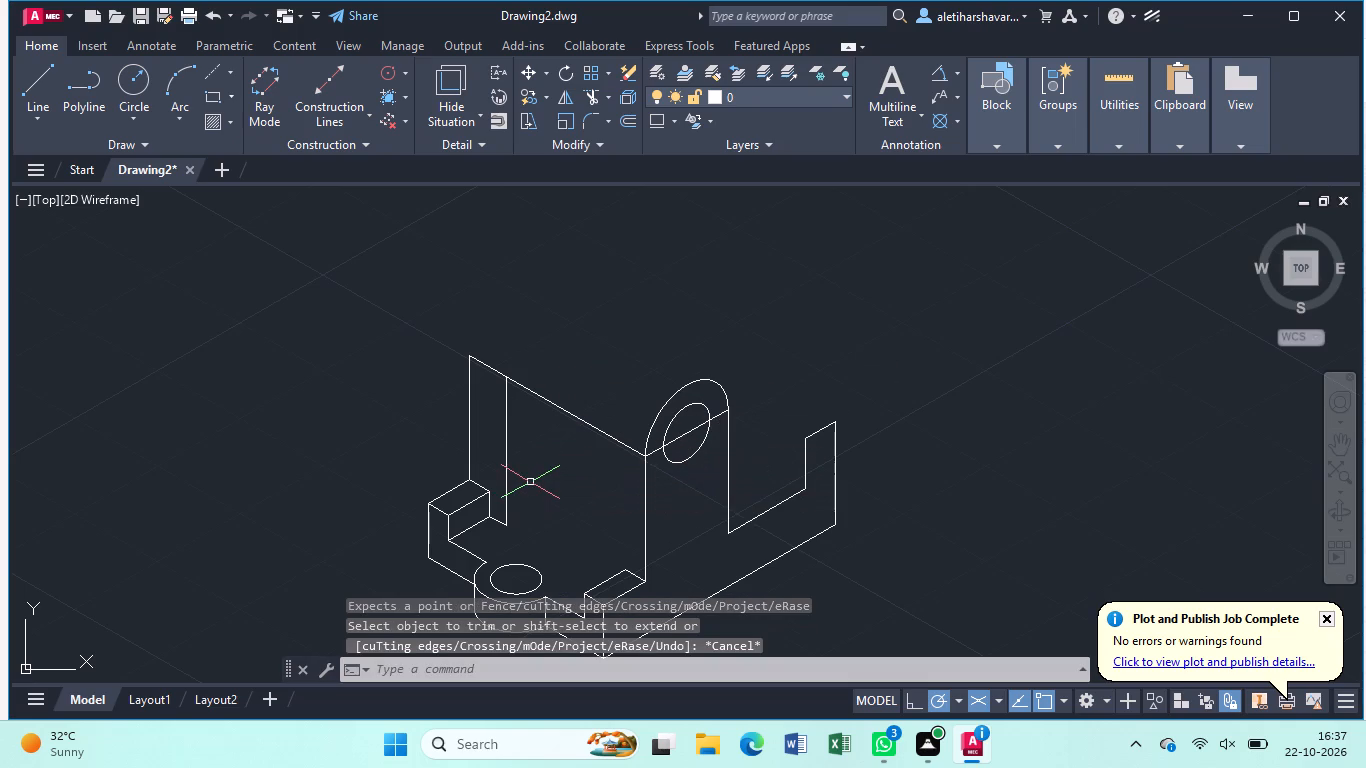
Draw a line about 63 units long at 30° from the bottom end of the second vertical line toward the upright.
key(l)
key(Return)
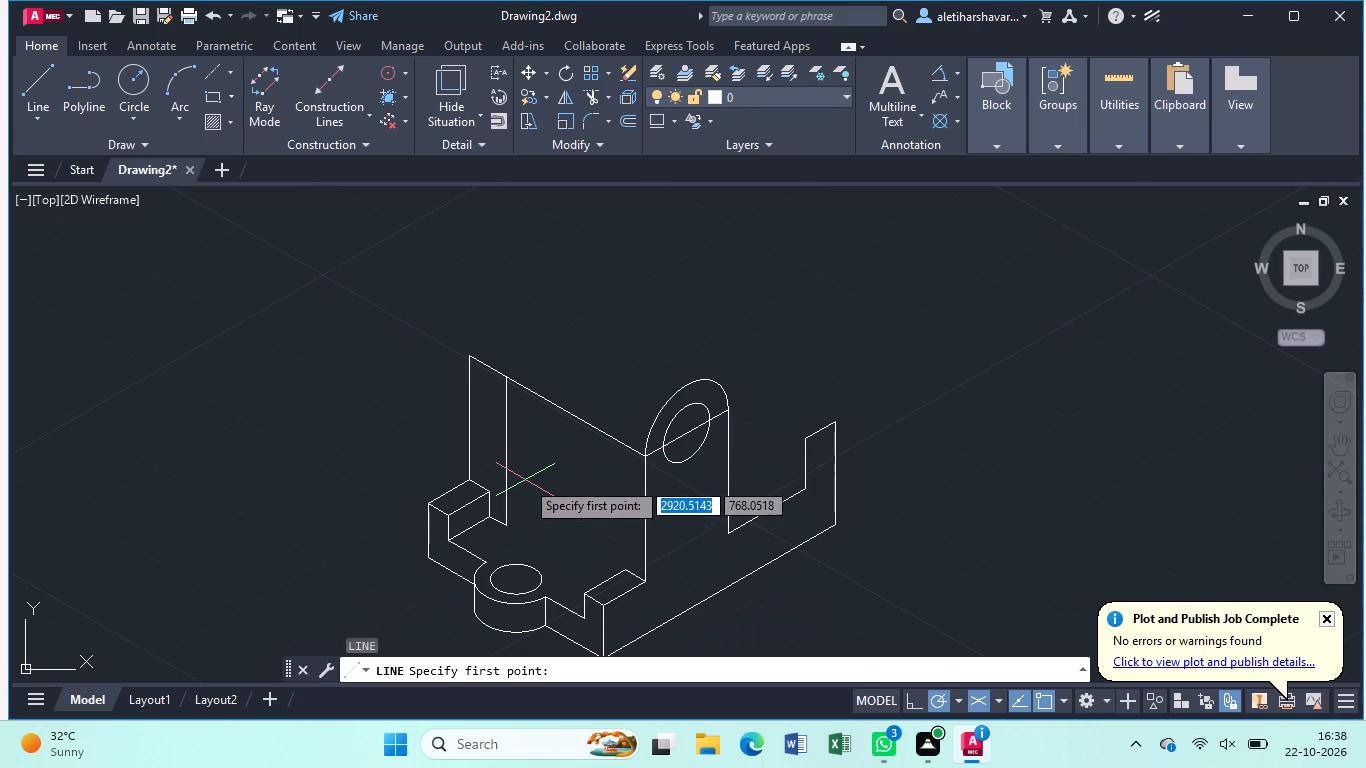
click(508, 523)
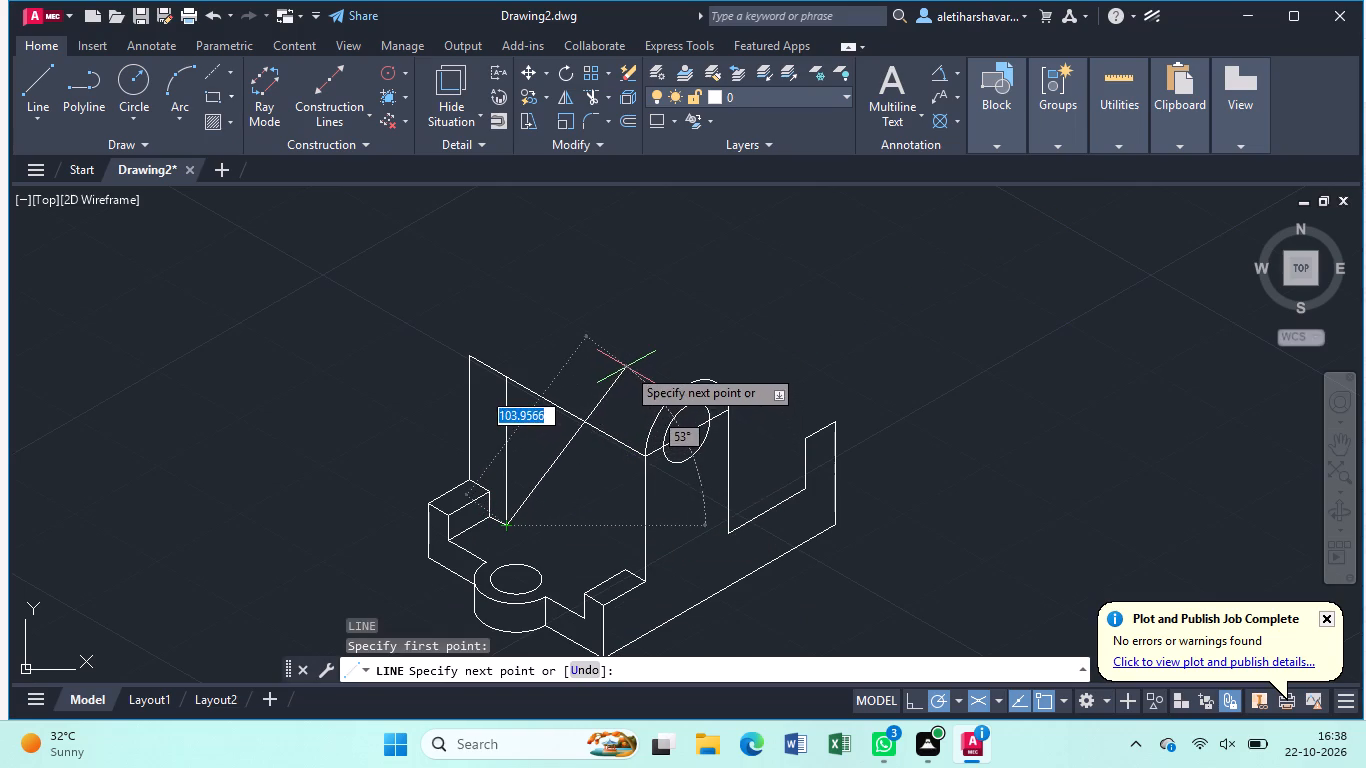
click(614, 474)
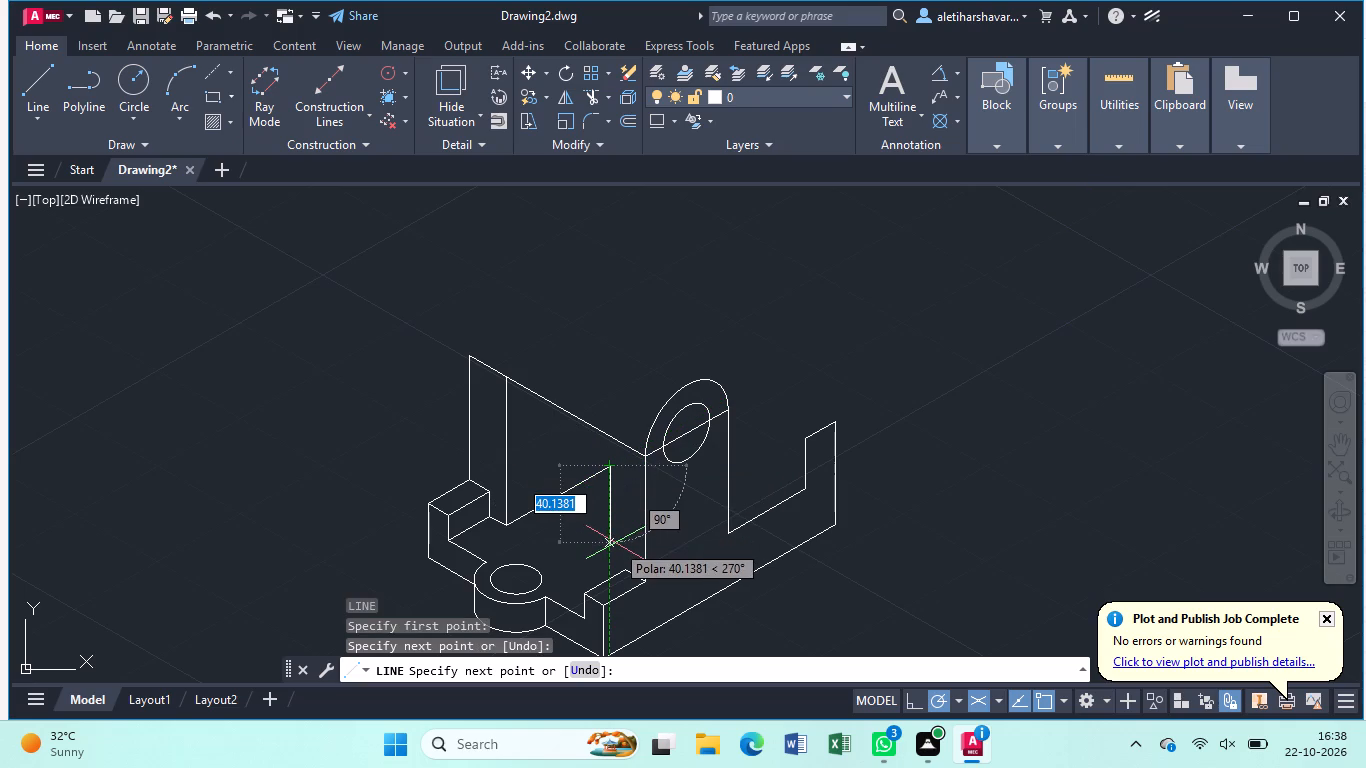
key(Escape)
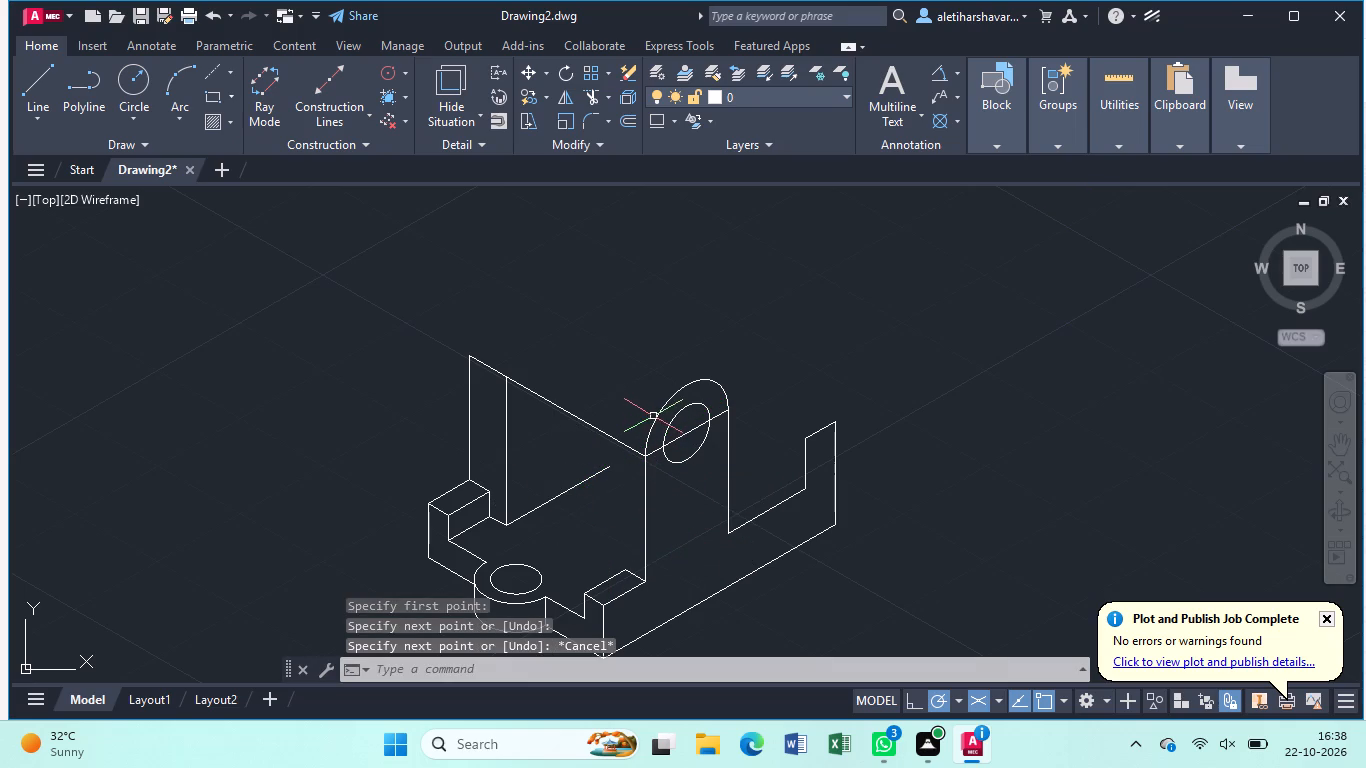
Copy the near upright's arc, hole ellipse and diameter line from the arc's lower end to the tops of both far-upright vertical lines.
click(654, 414)
click(676, 416)
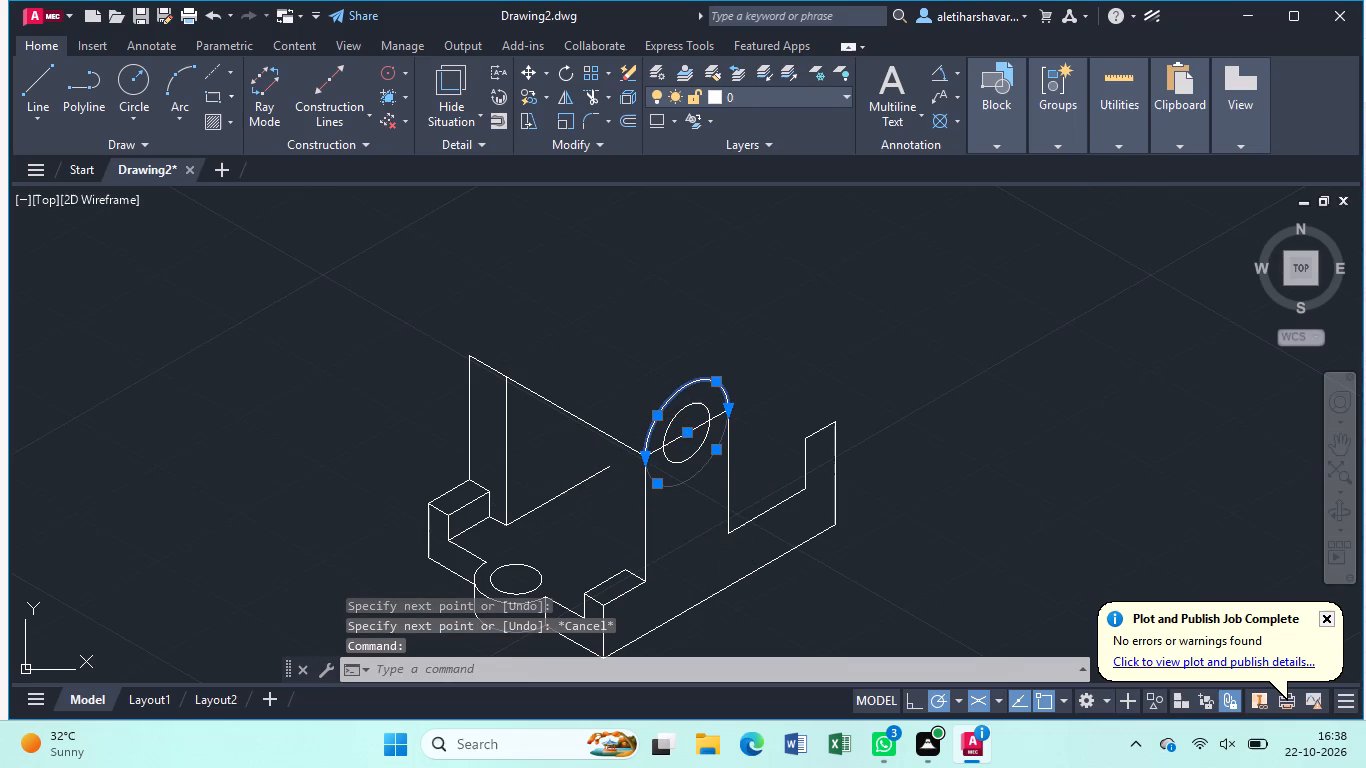
click(656, 451)
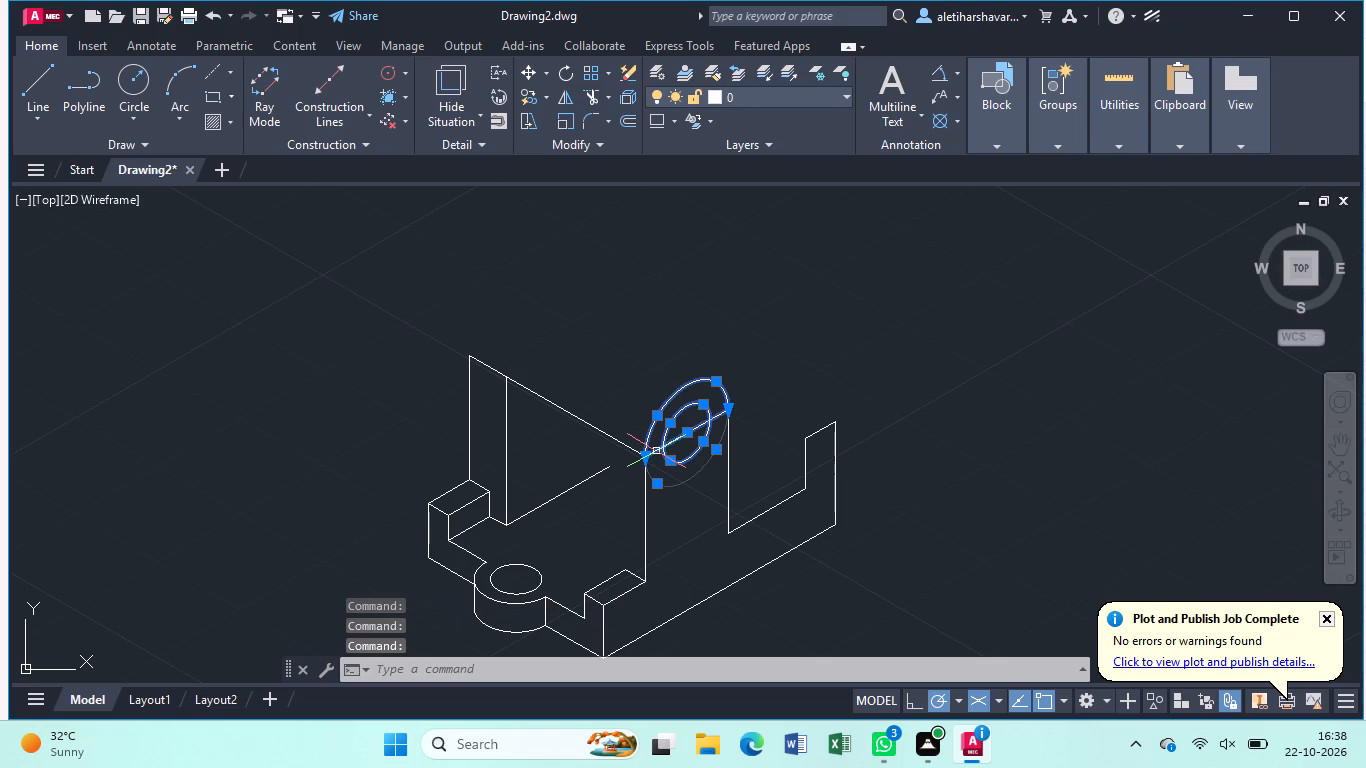
key(c)
key(o)
key(Return)
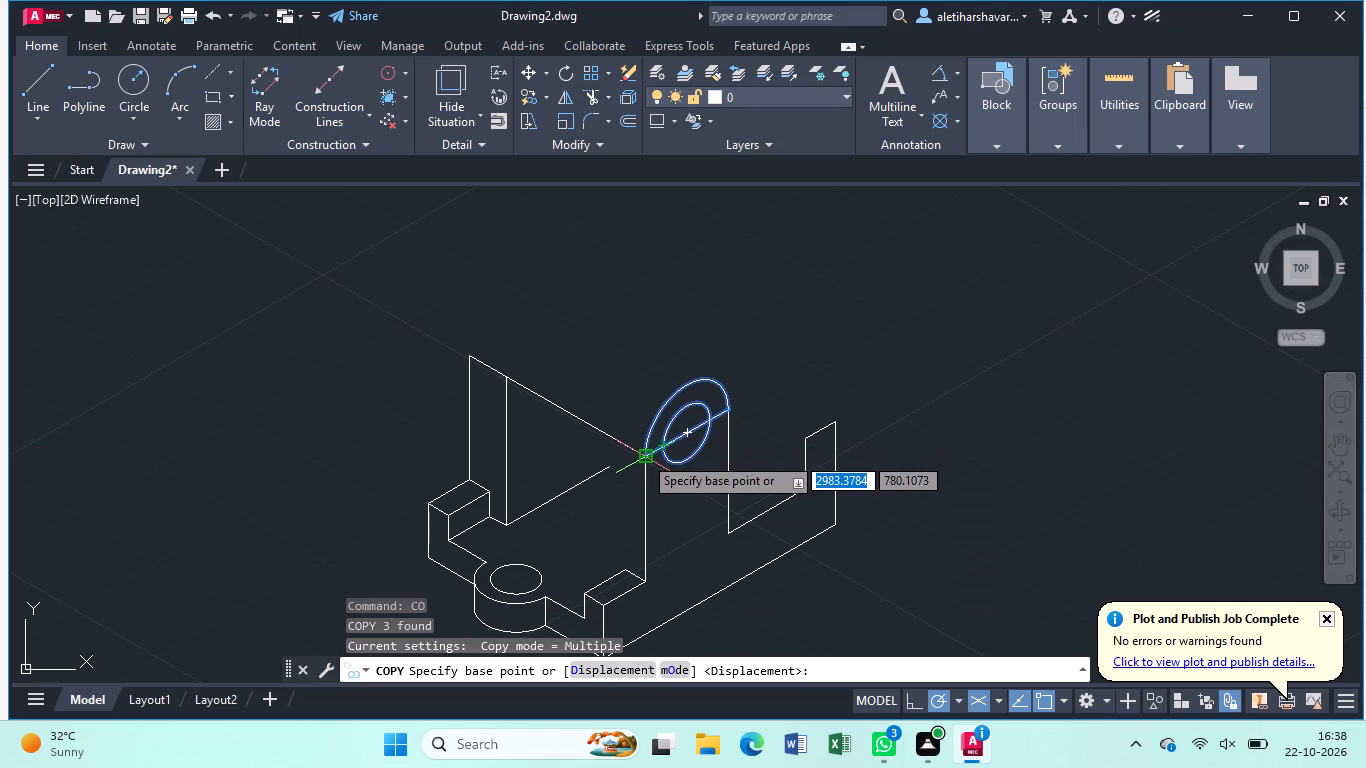
click(643, 455)
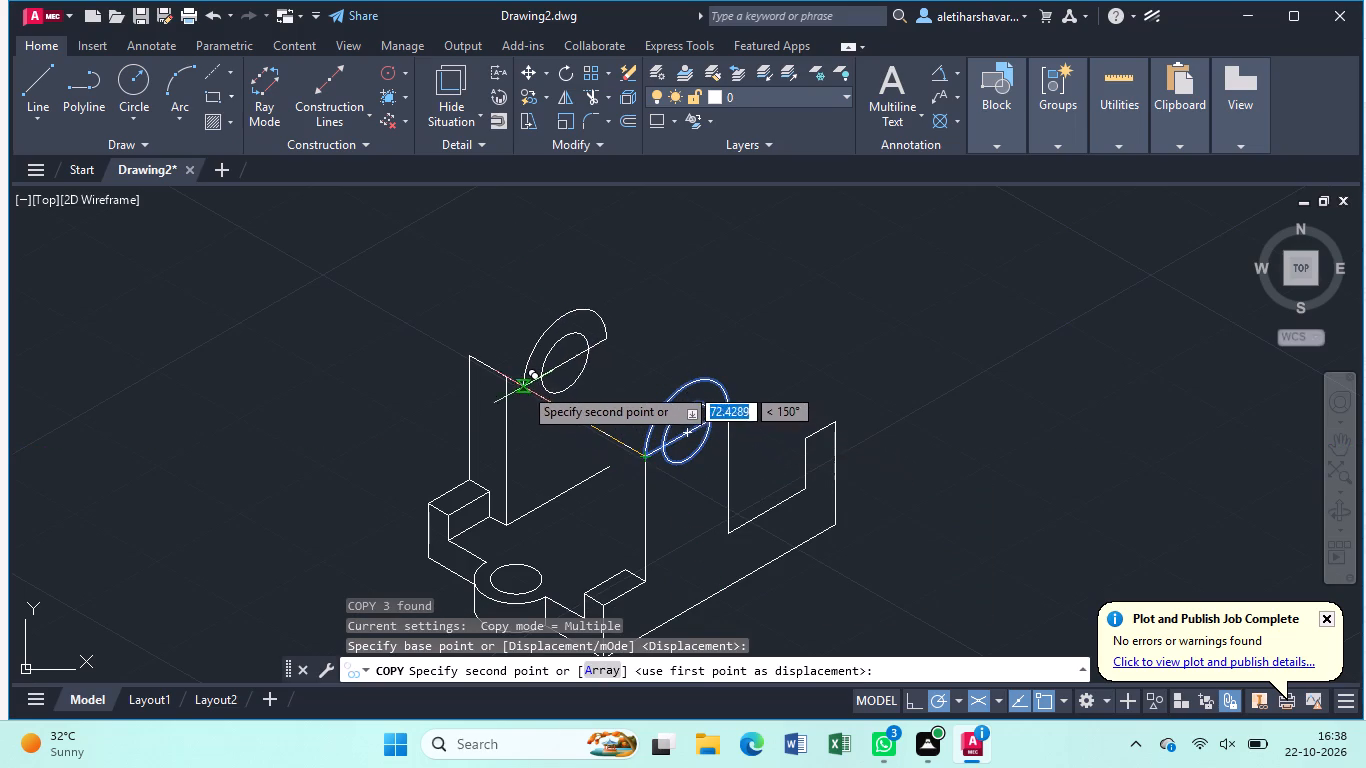
click(502, 380)
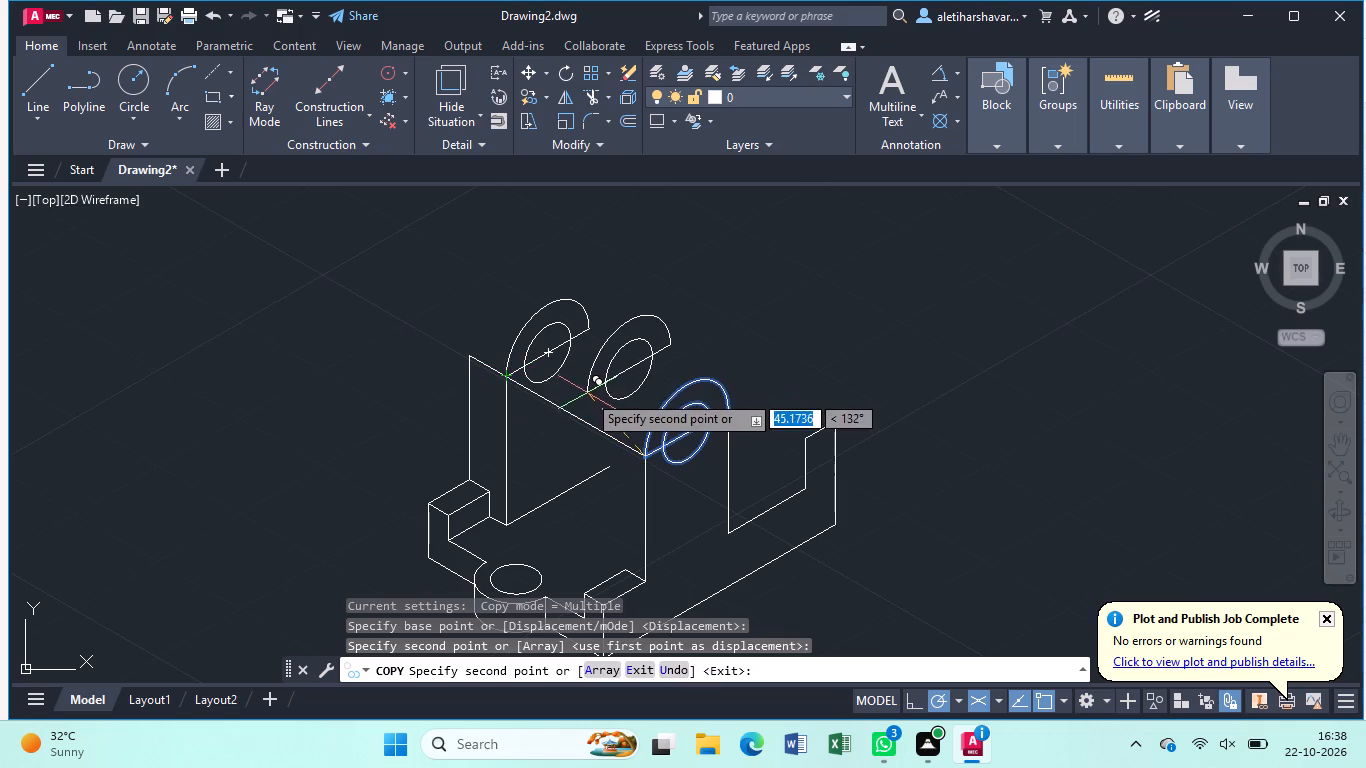
click(472, 360)
key(Escape)
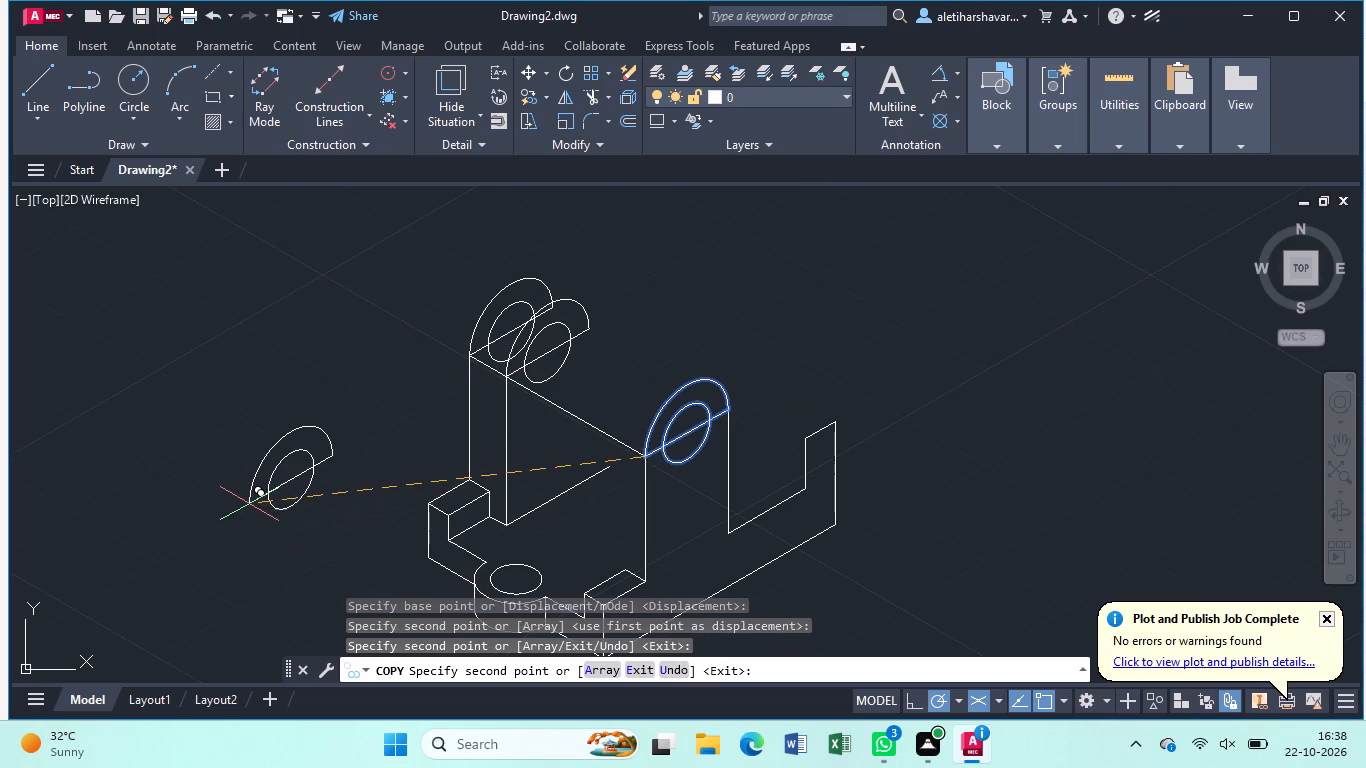
Trim the rear copy's hole ellipse, diameter line and arc end where the front rounded face of the far upright hides them.
text(tr)
key(Return)
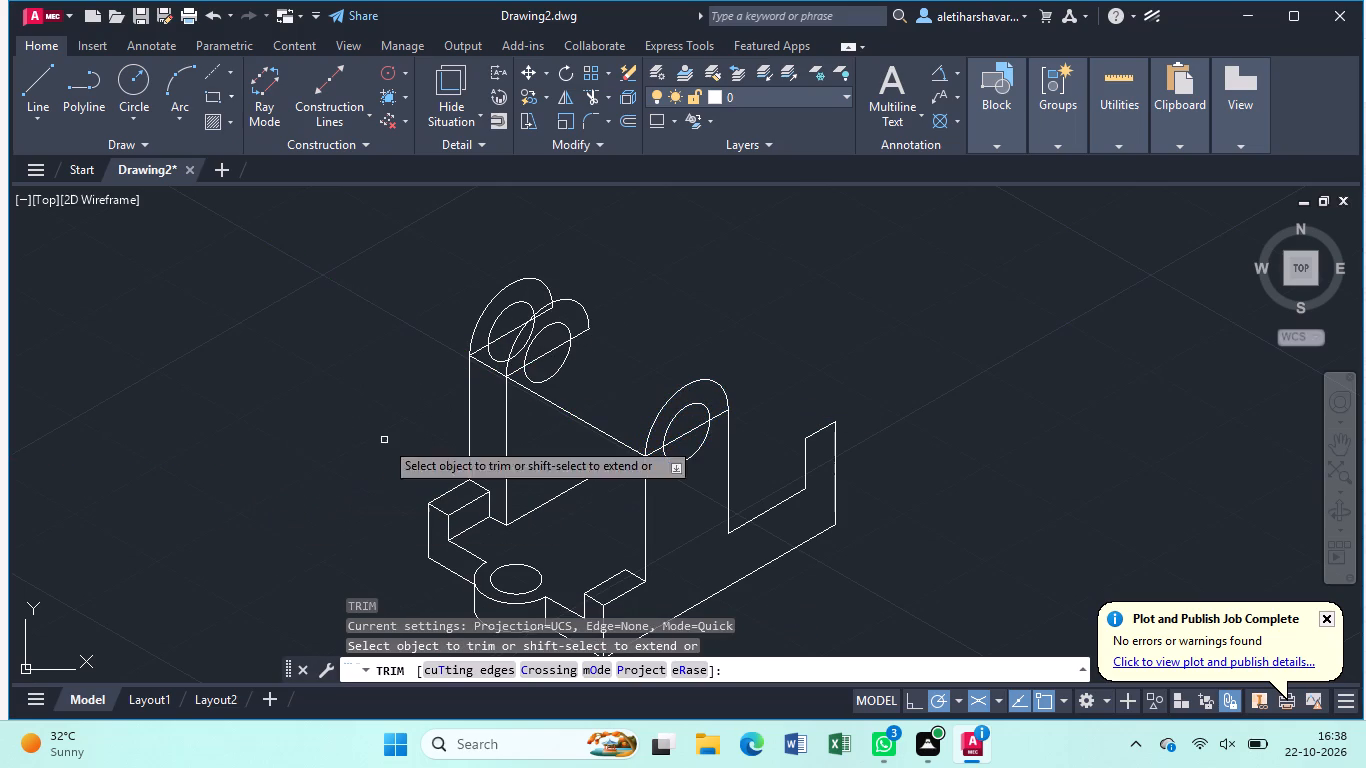
click(491, 352)
click(490, 346)
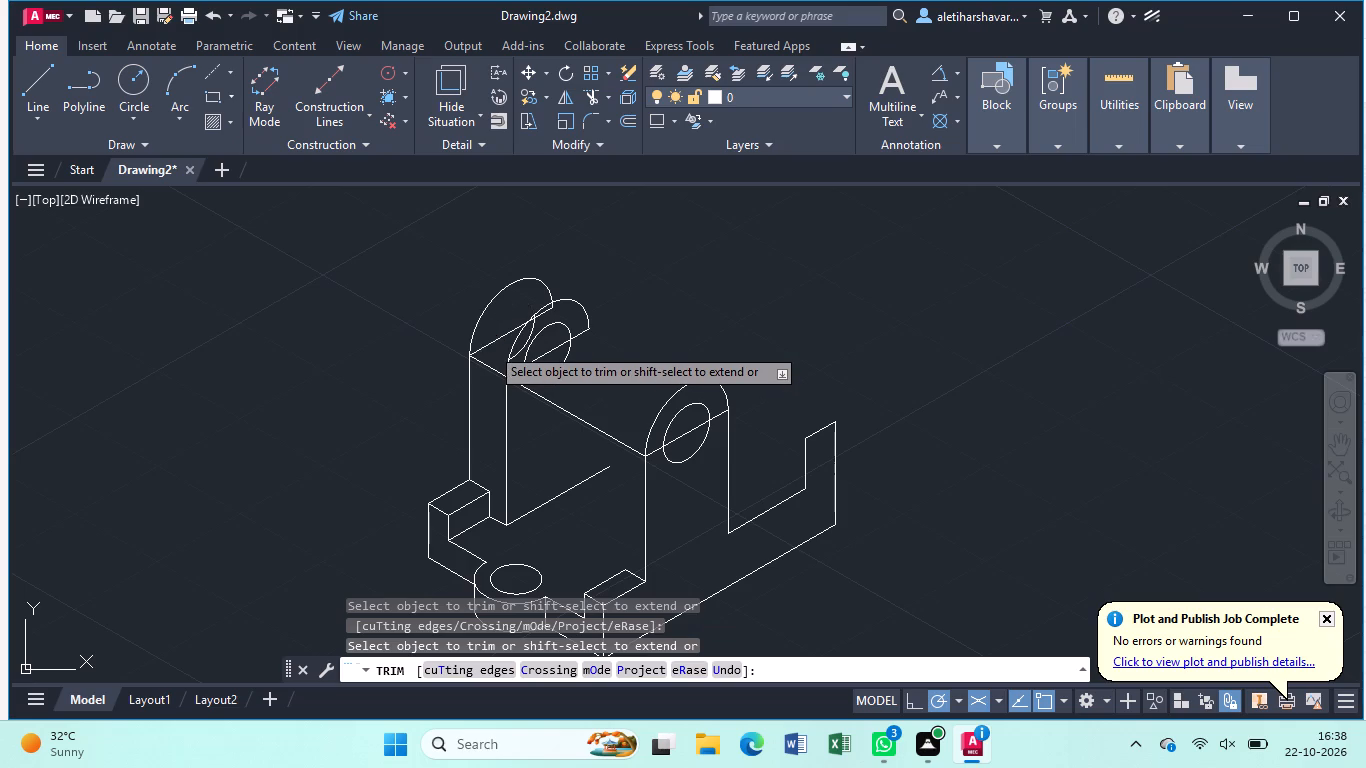
click(490, 340)
scroll(534, 321, up, 3)
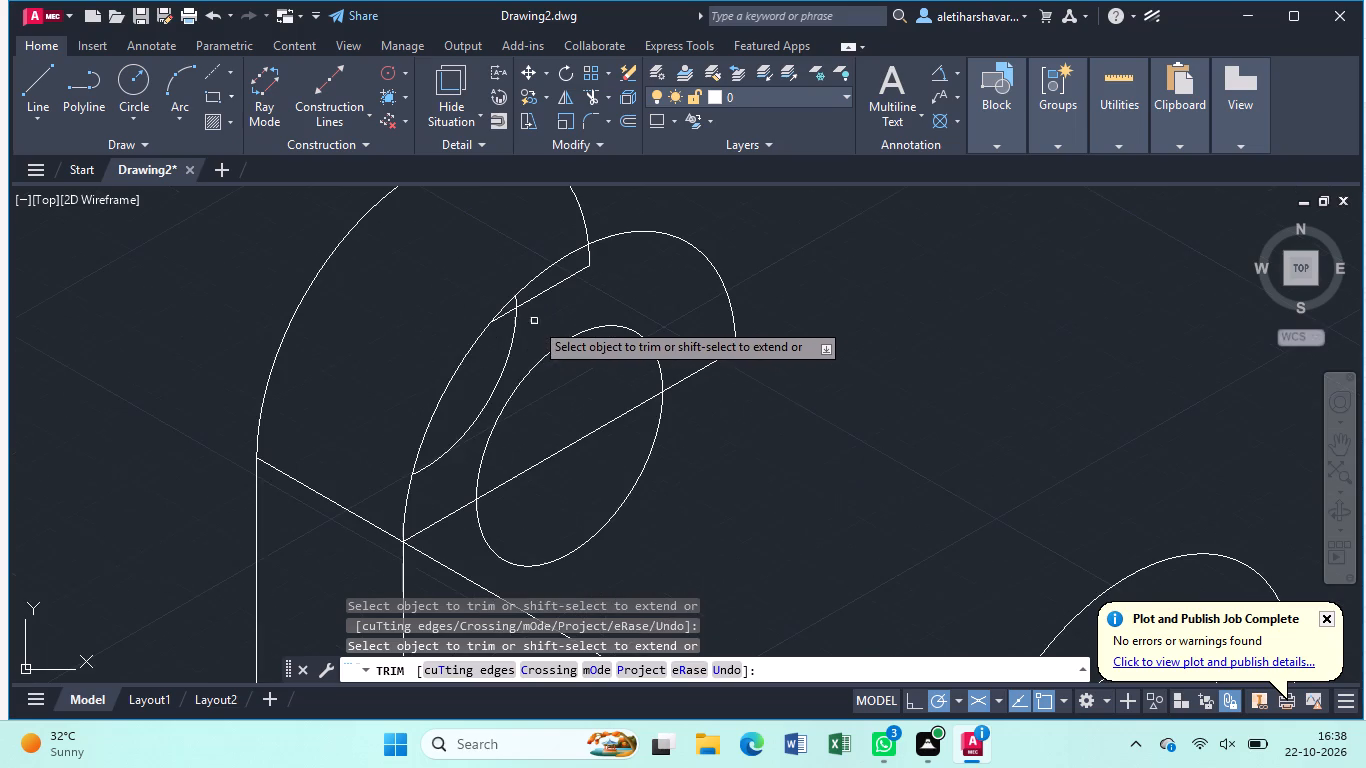
click(515, 323)
click(517, 310)
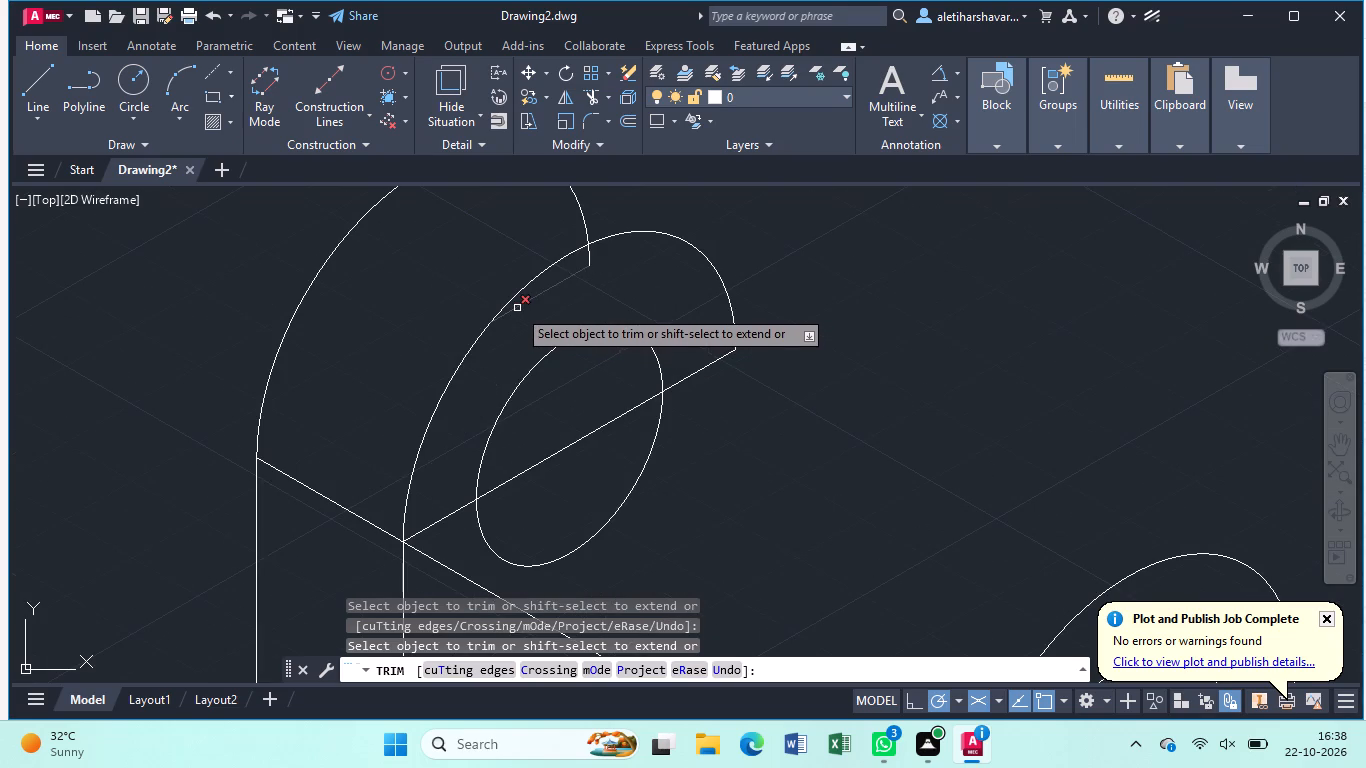
click(517, 308)
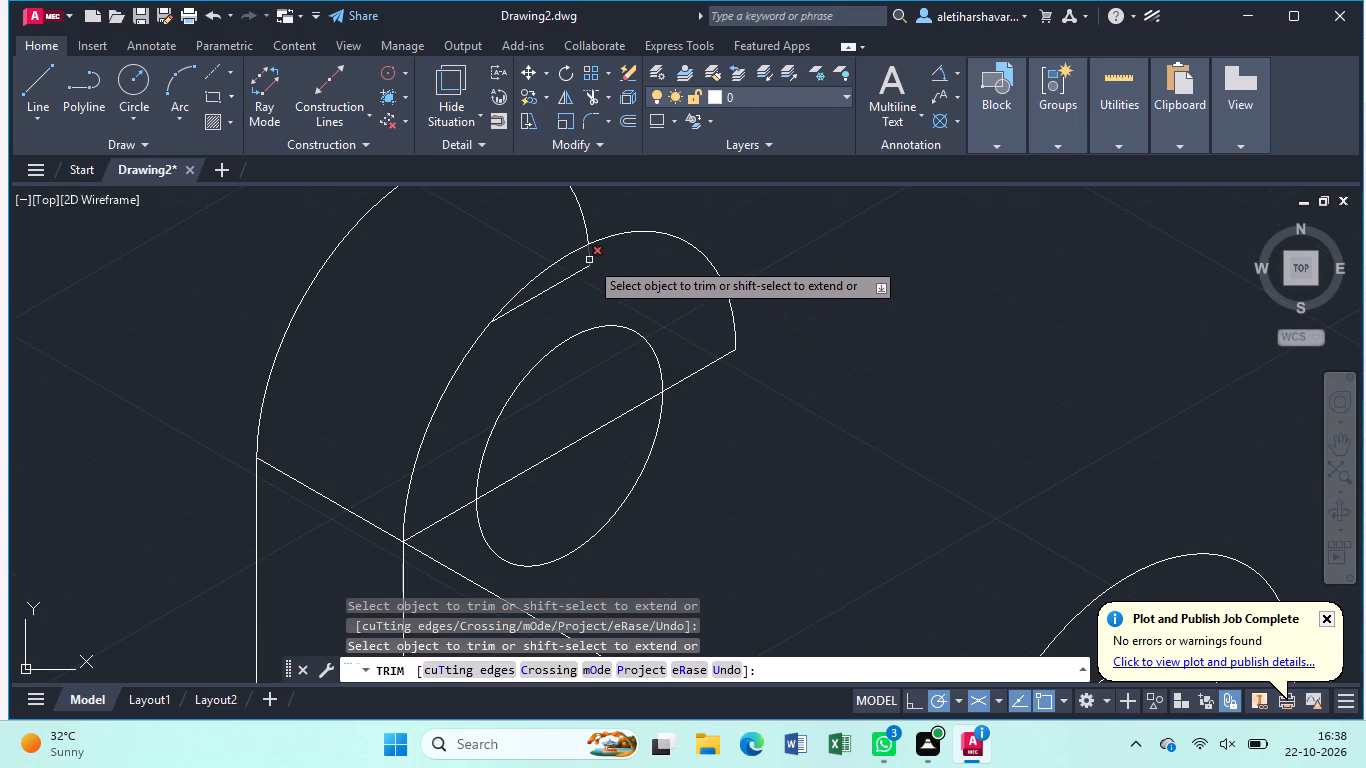
click(589, 260)
click(583, 274)
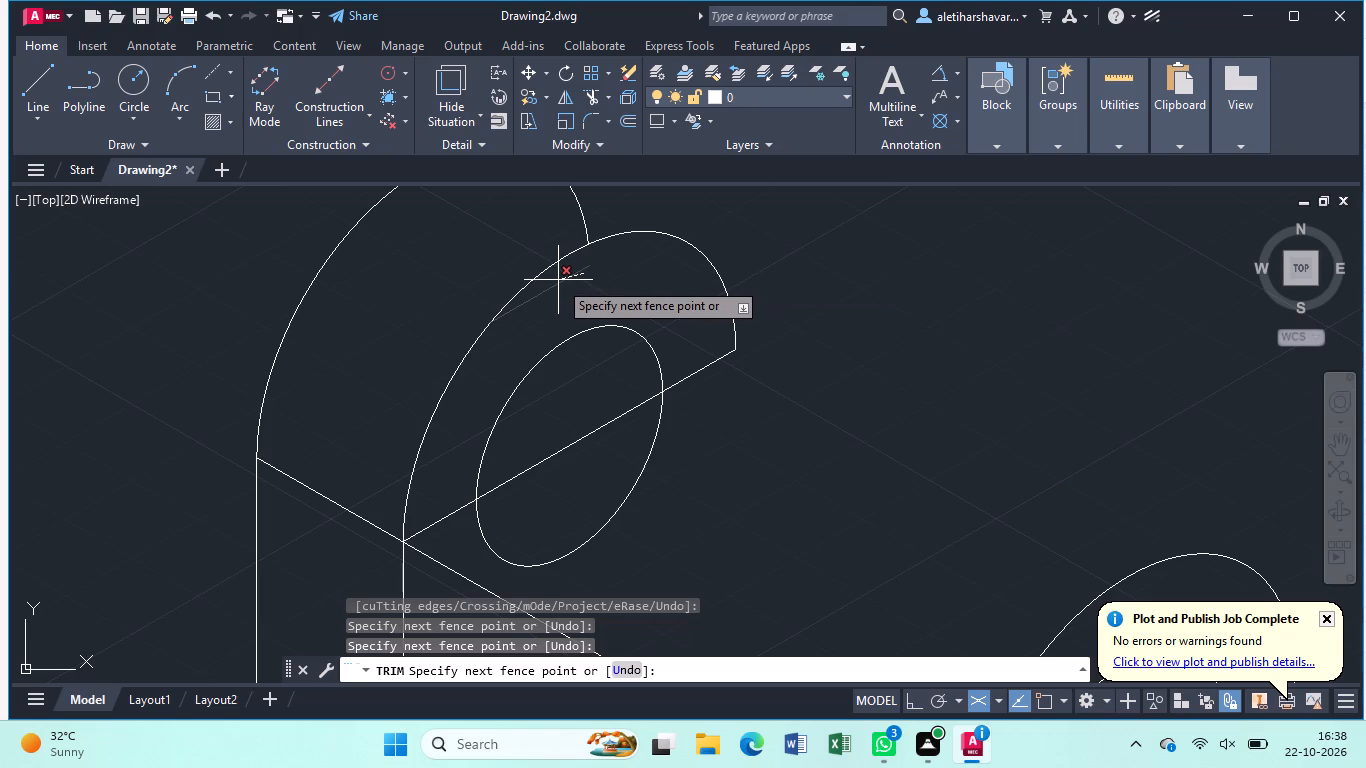
click(553, 280)
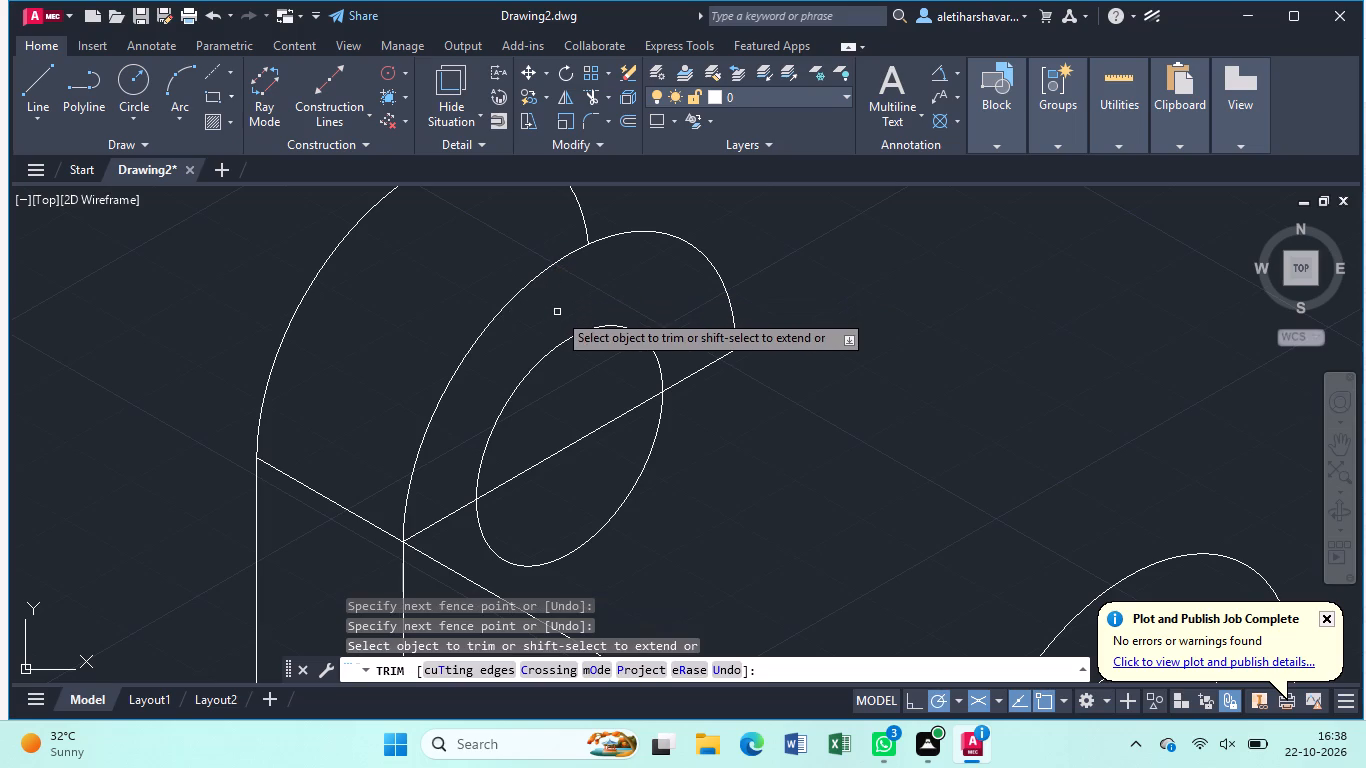
scroll(557, 312, down, 2)
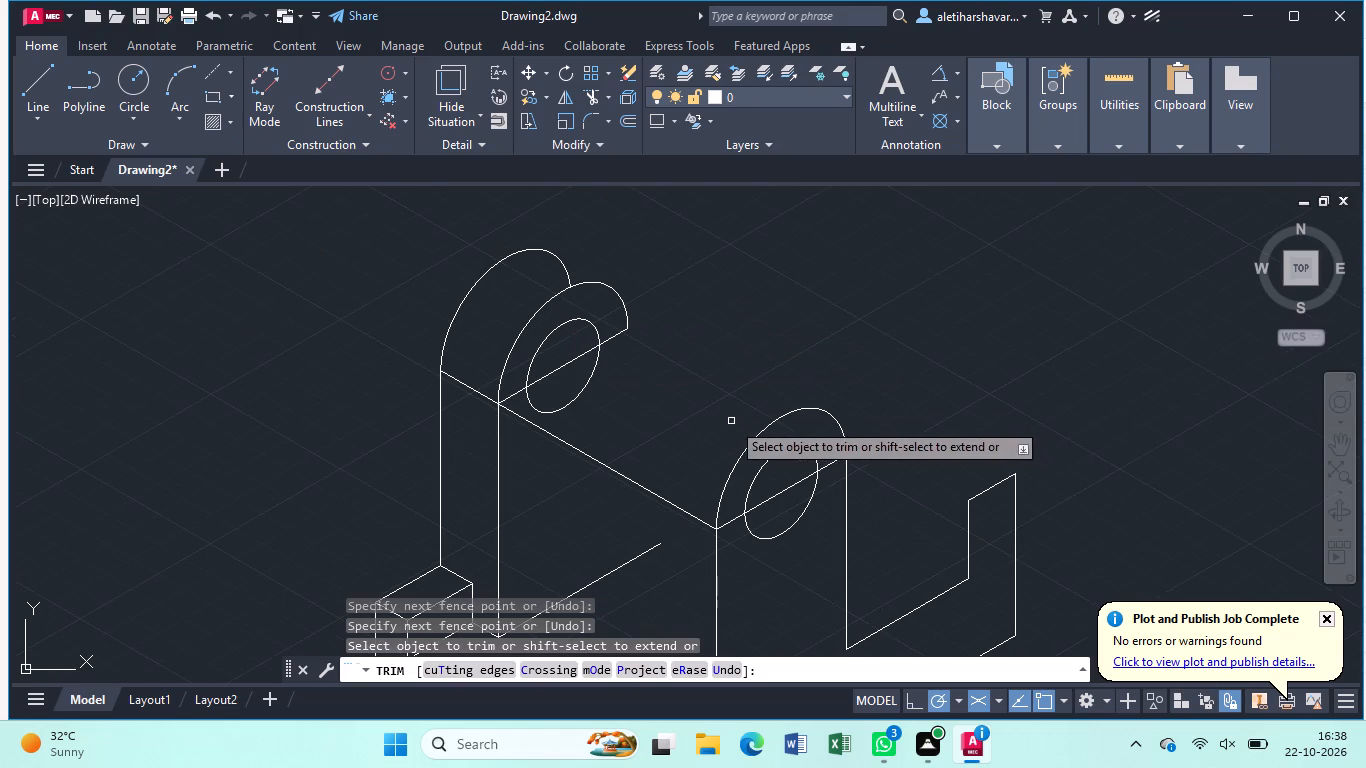
middle_drag(665, 441, 663, 395)
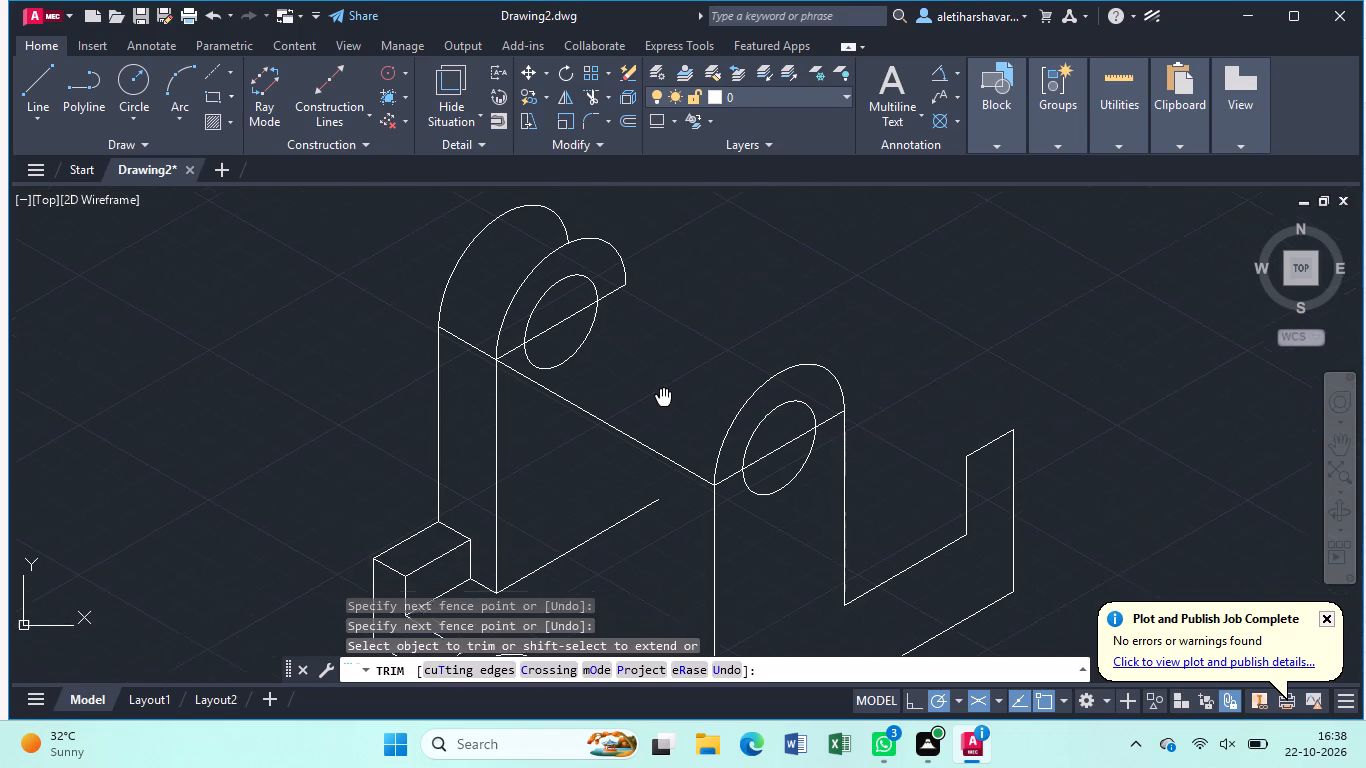
middle_drag(663, 395, 668, 342)
key(Escape)
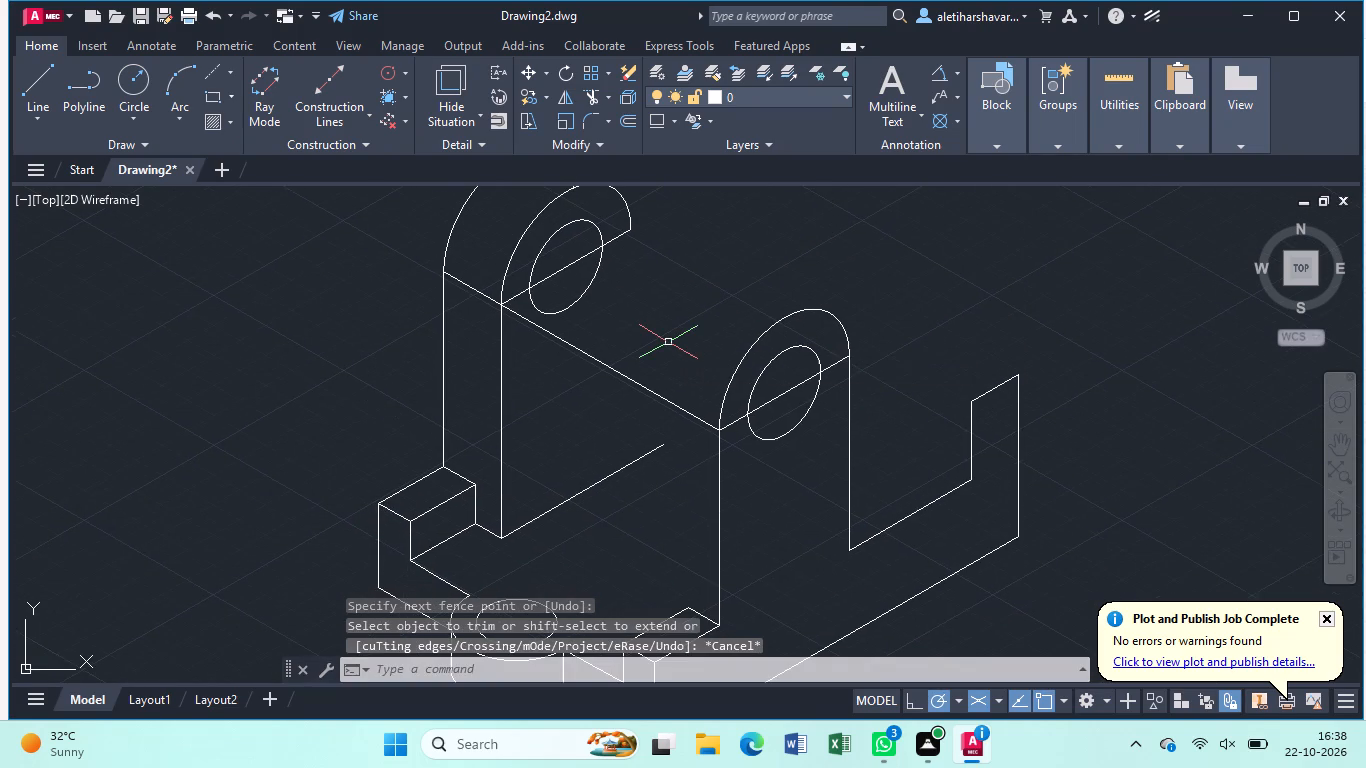
Draw a 22-unit line at 150° from the near upright arc's lower end, continuing with a segment about 24 units long at 60°.
key(l)
key(Return)
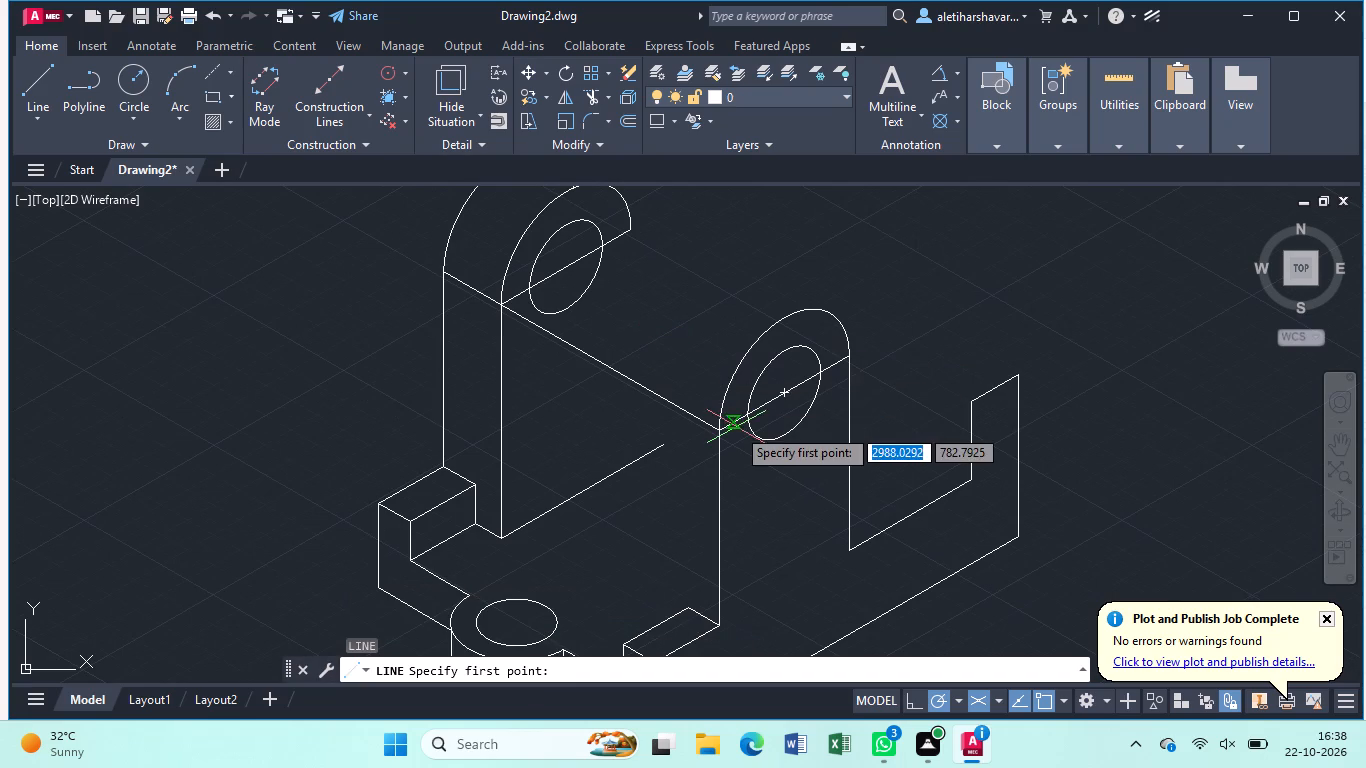
click(714, 429)
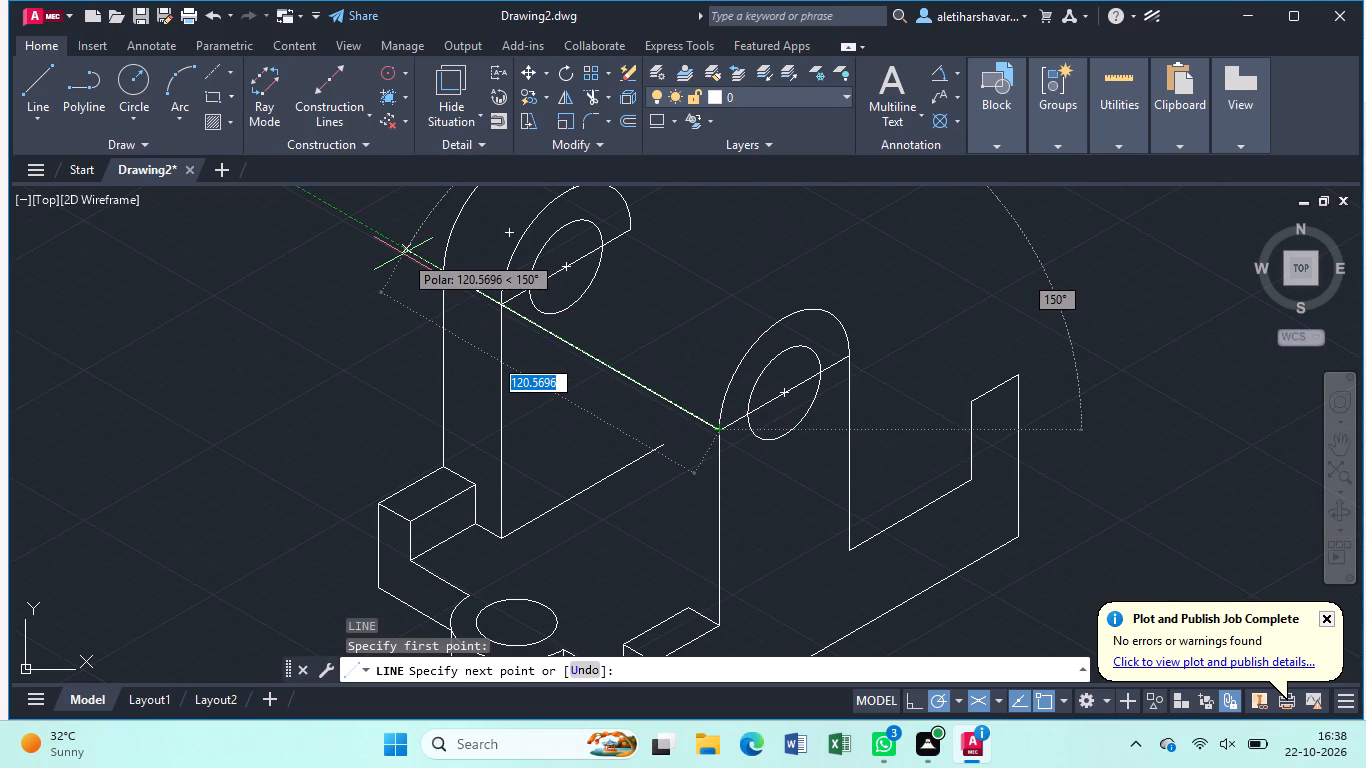
text(22)
key(Return)
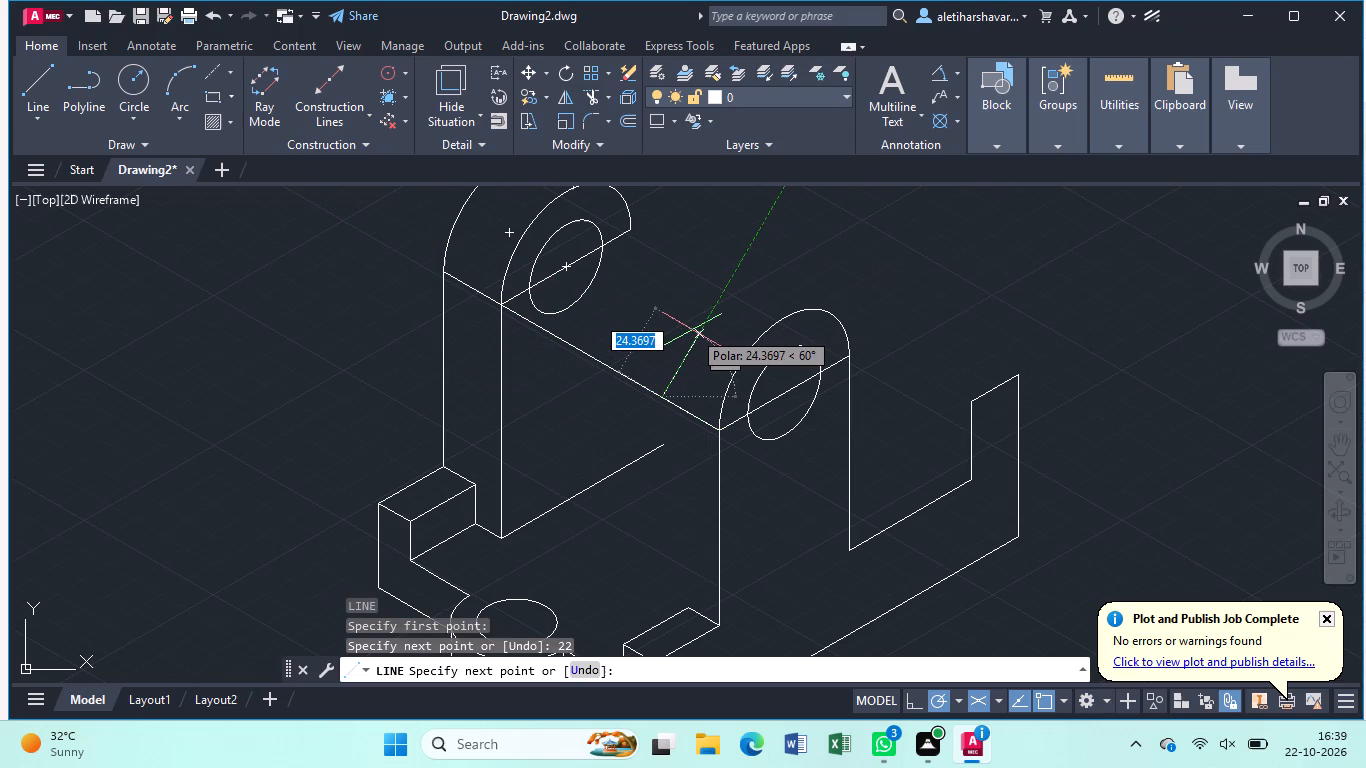
click(692, 330)
key(Escape)
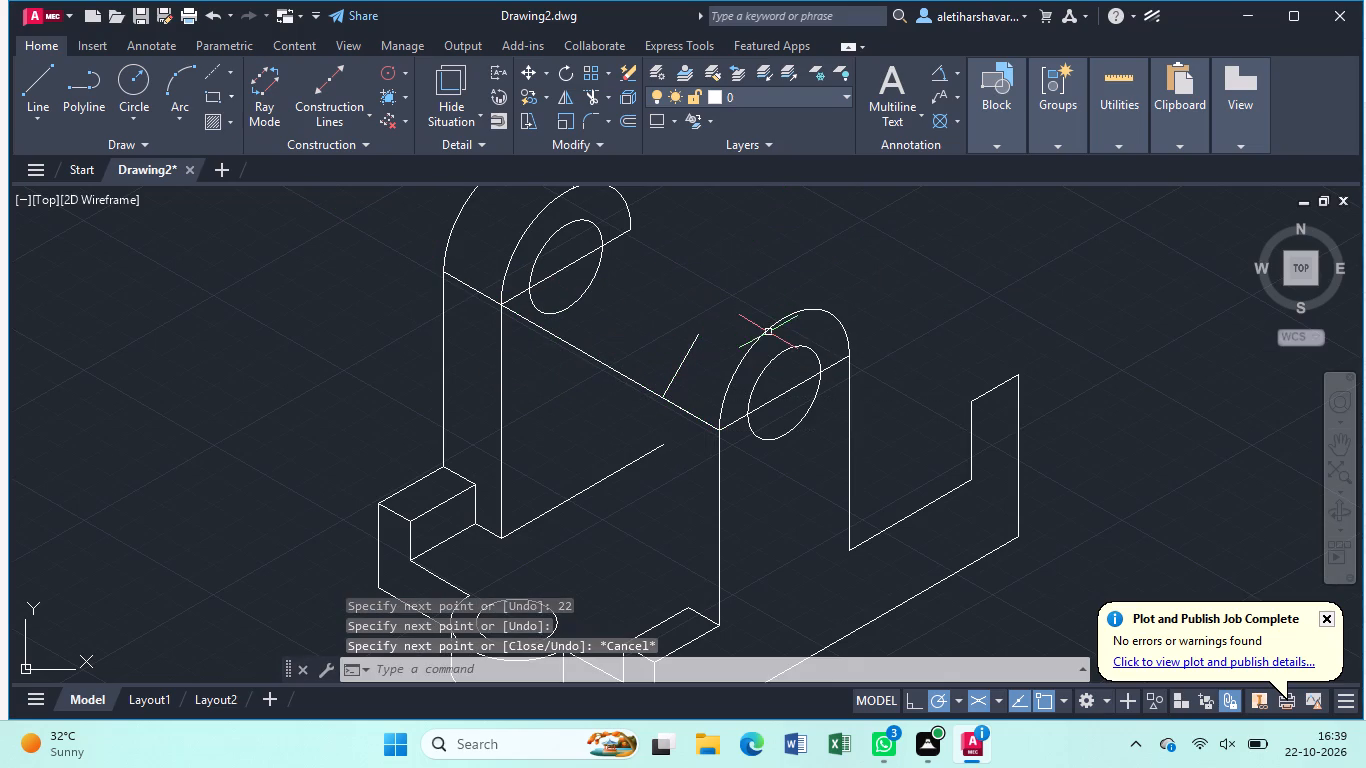
Copy the near upright's outer arc from its lower end to the far end of the 22-unit line.
click(763, 332)
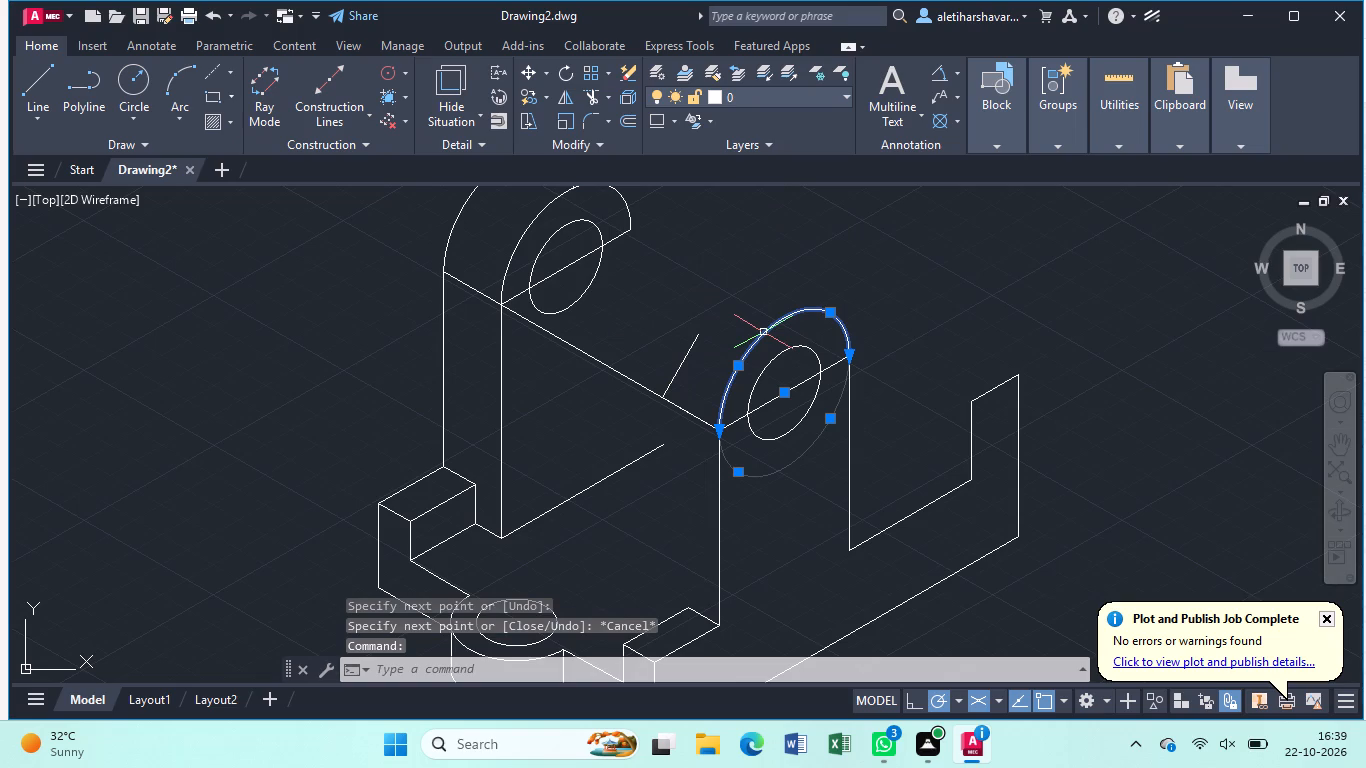
key(c)
key(o)
key(Return)
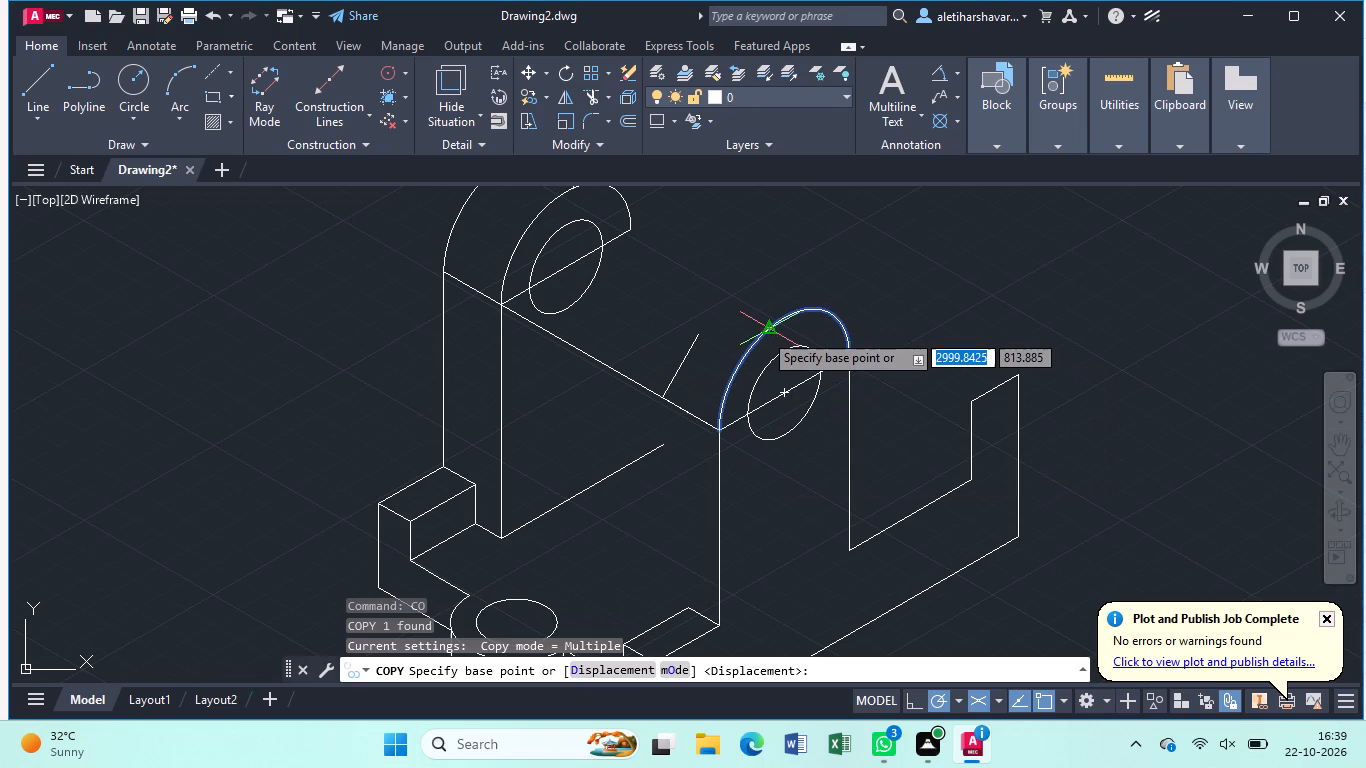
click(718, 427)
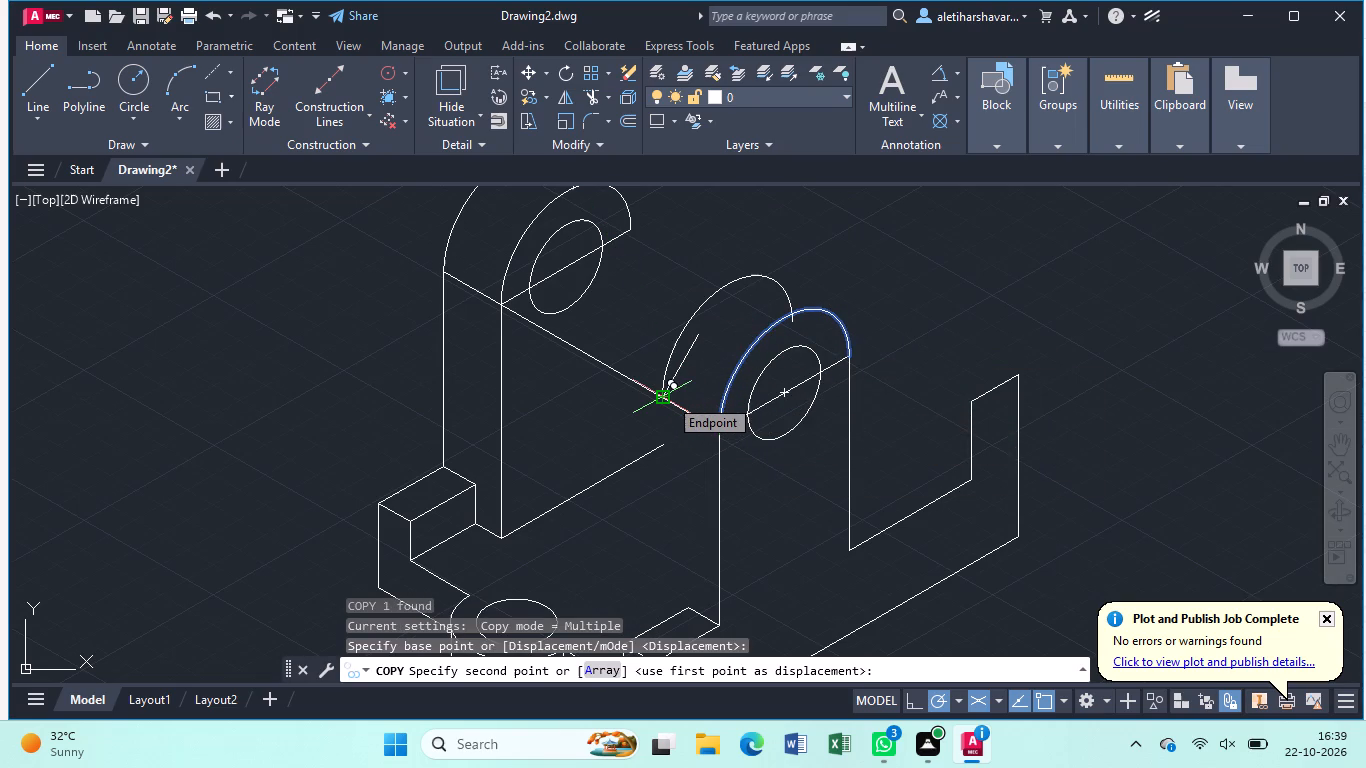
scroll(668, 397, up, 3)
click(629, 397)
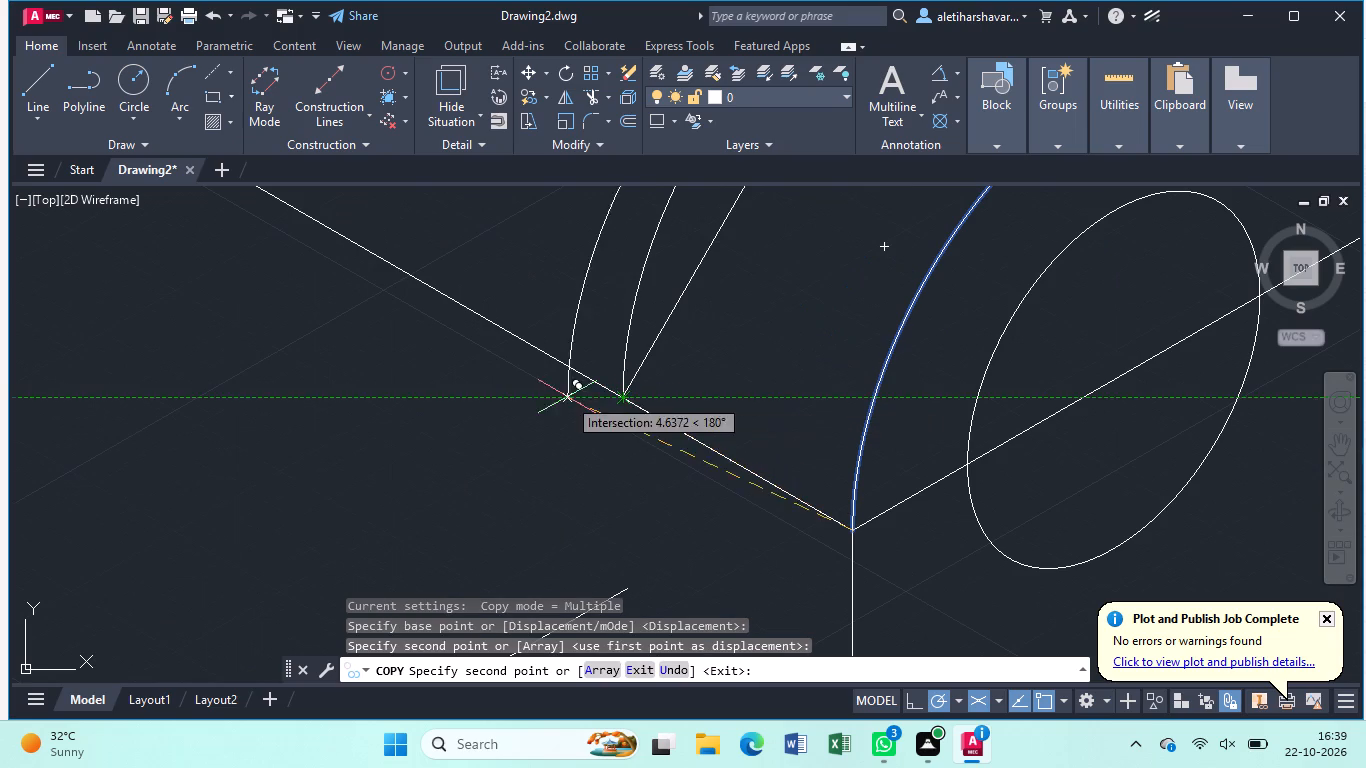
key(Escape)
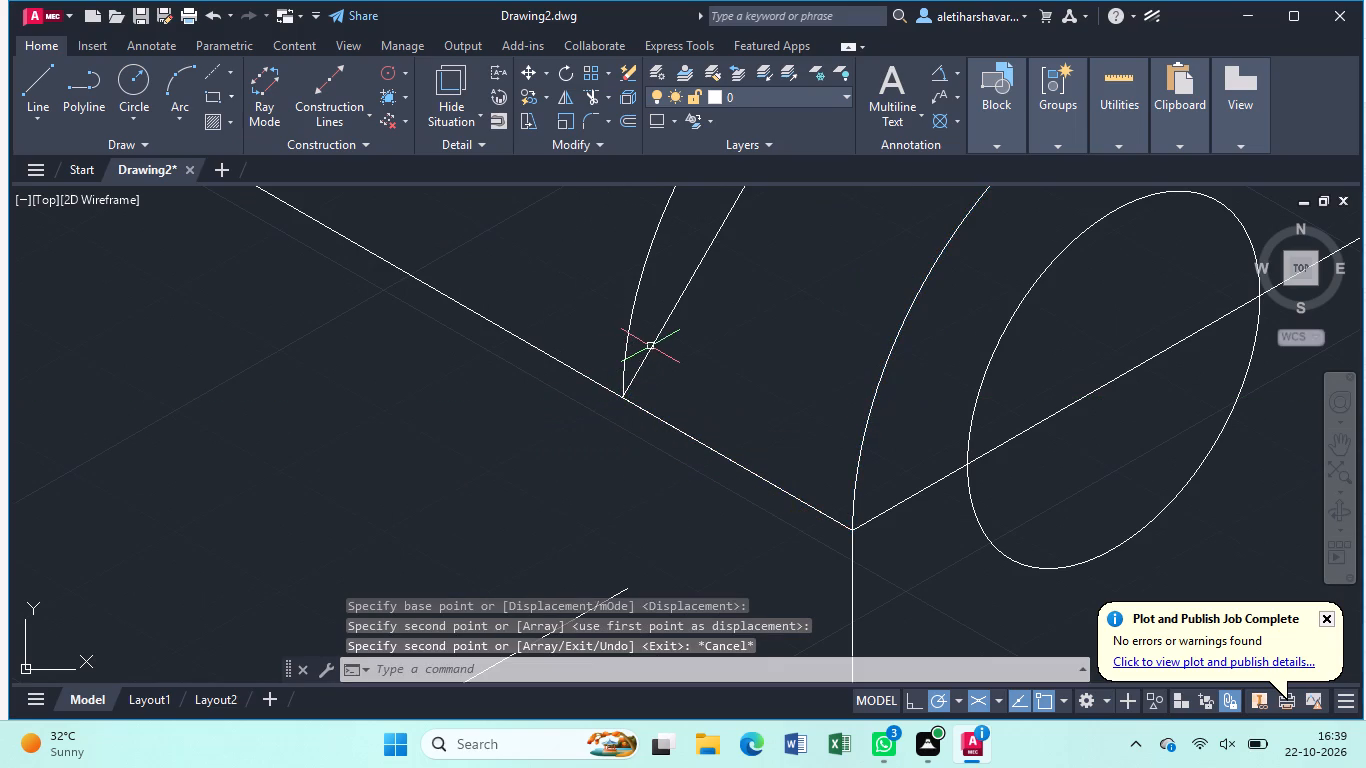
Delete the segment at 60° beside the copied arc.
click(653, 344)
key(Delete)
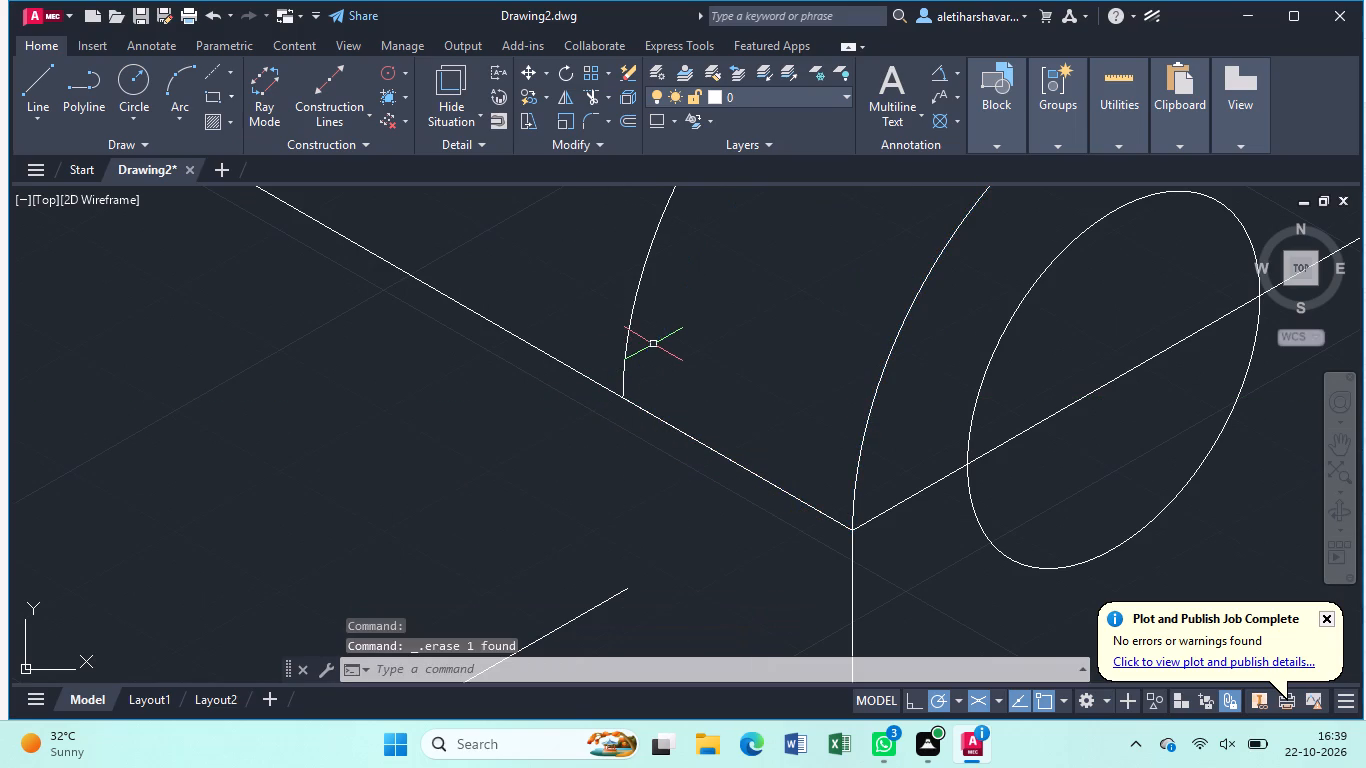
Trim the long slanted edge between the far upright and the copied arc's lower end.
text(tr)
key(Return)
click(562, 361)
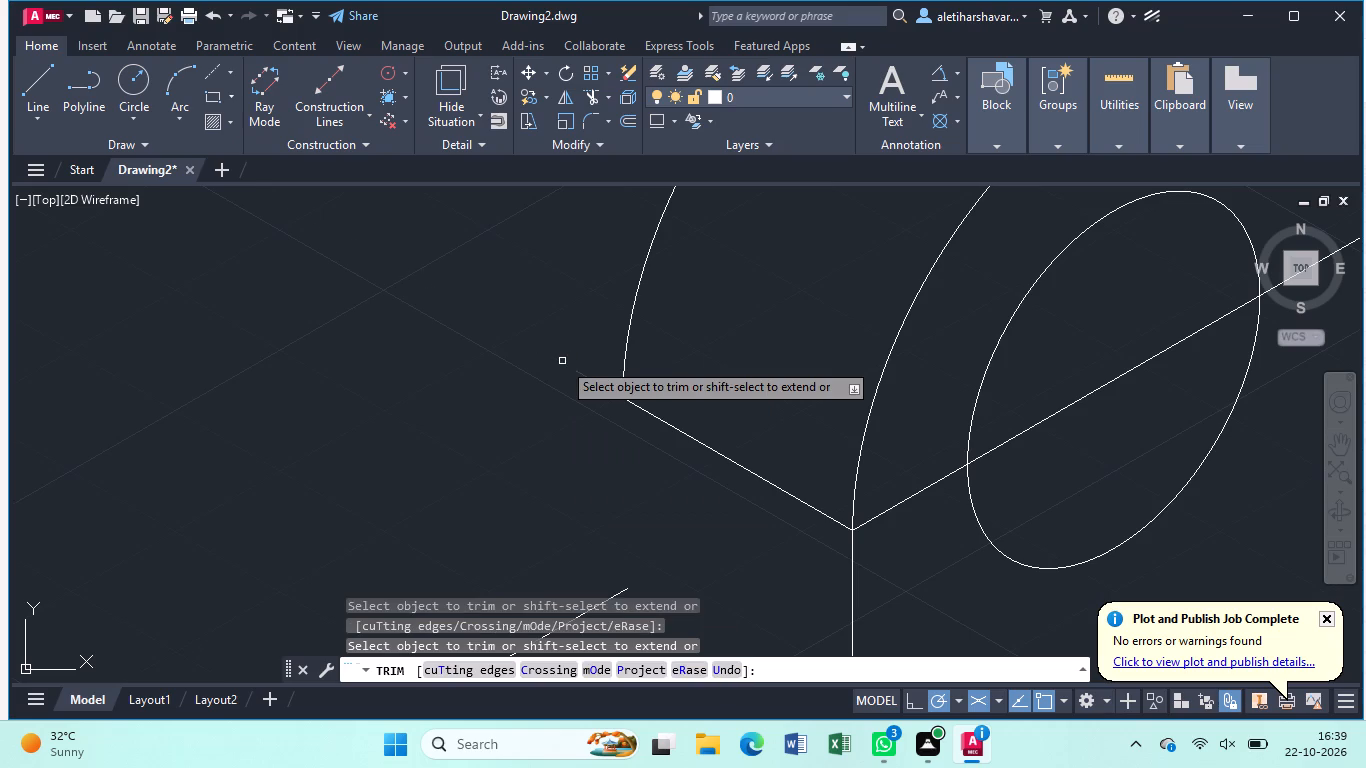
scroll(562, 361, down, 3)
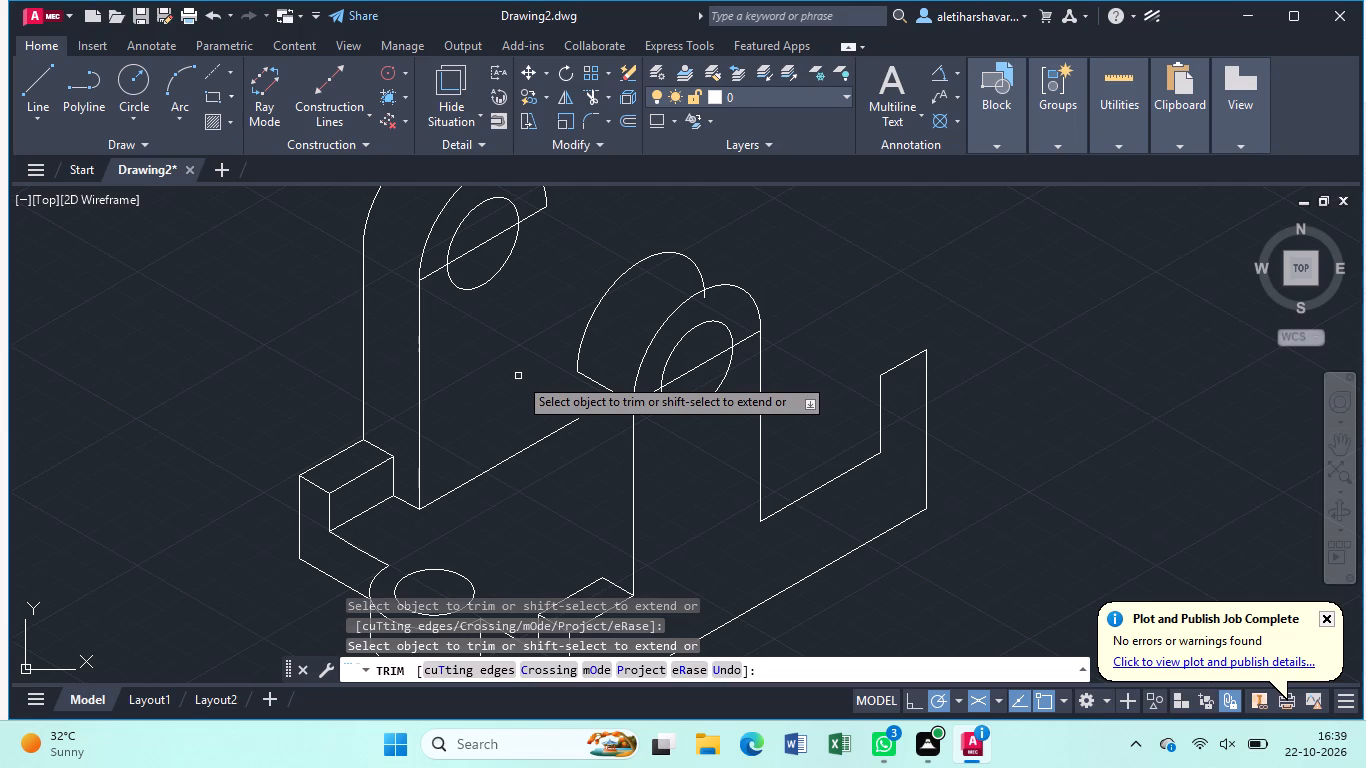
key(l)
key(Return)
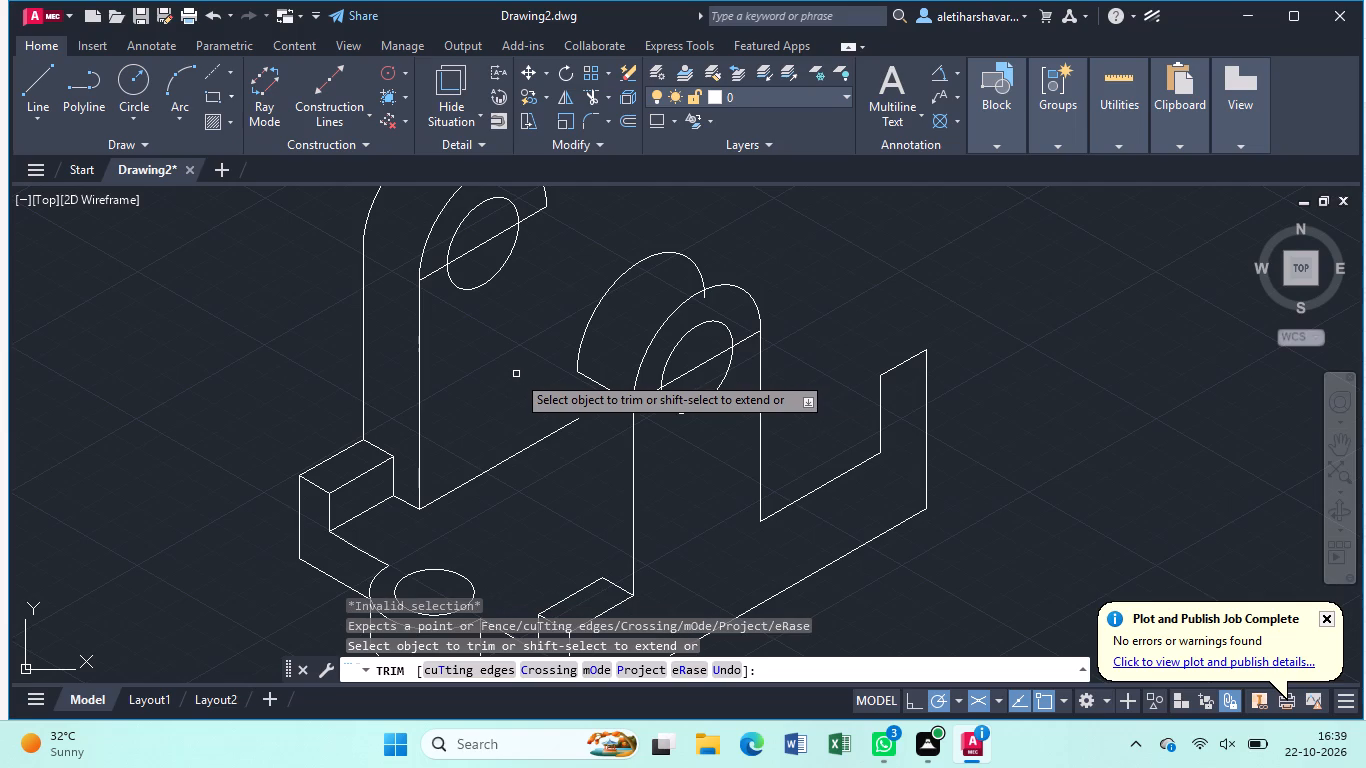
key(Escape)
Draw a 65-unit vertical line down from the copied arc's lower end on the near upright, continuing straight down past the small front step.
key(l)
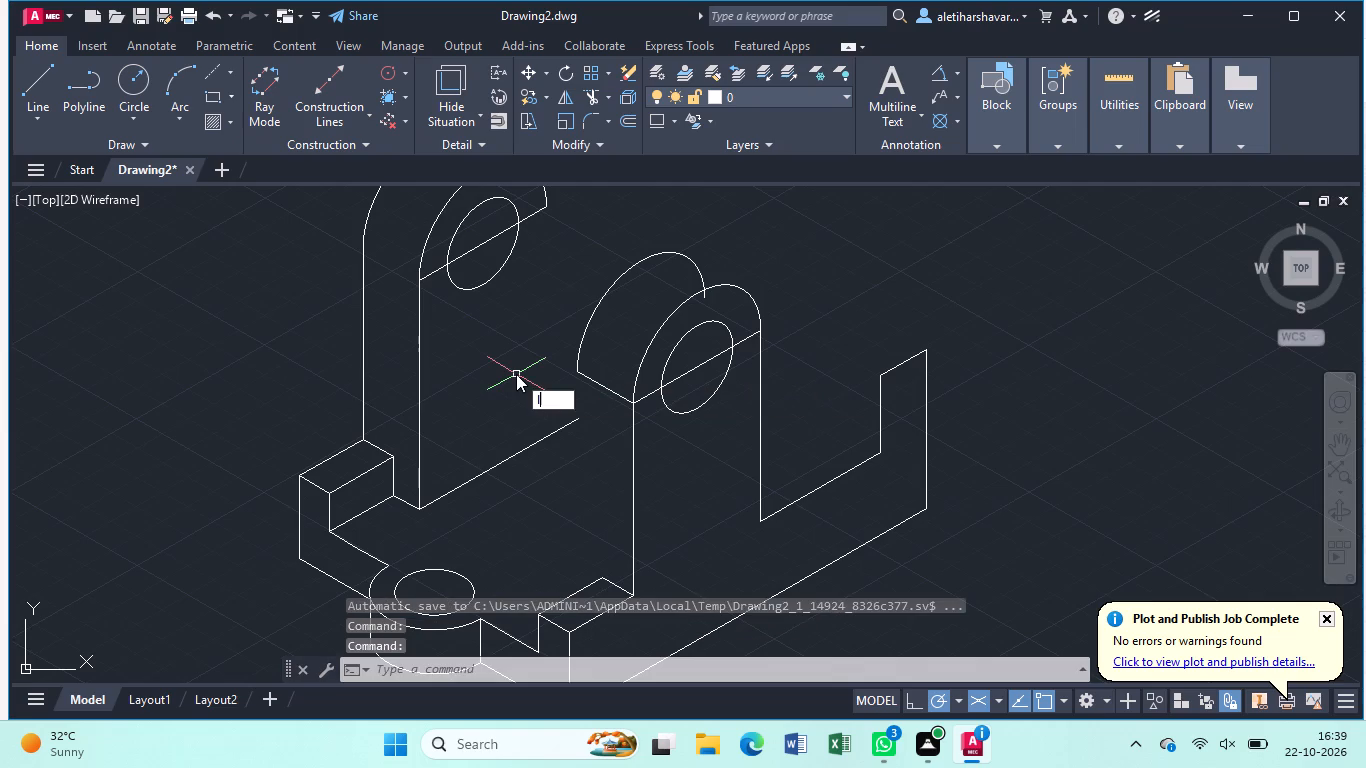
key(Return)
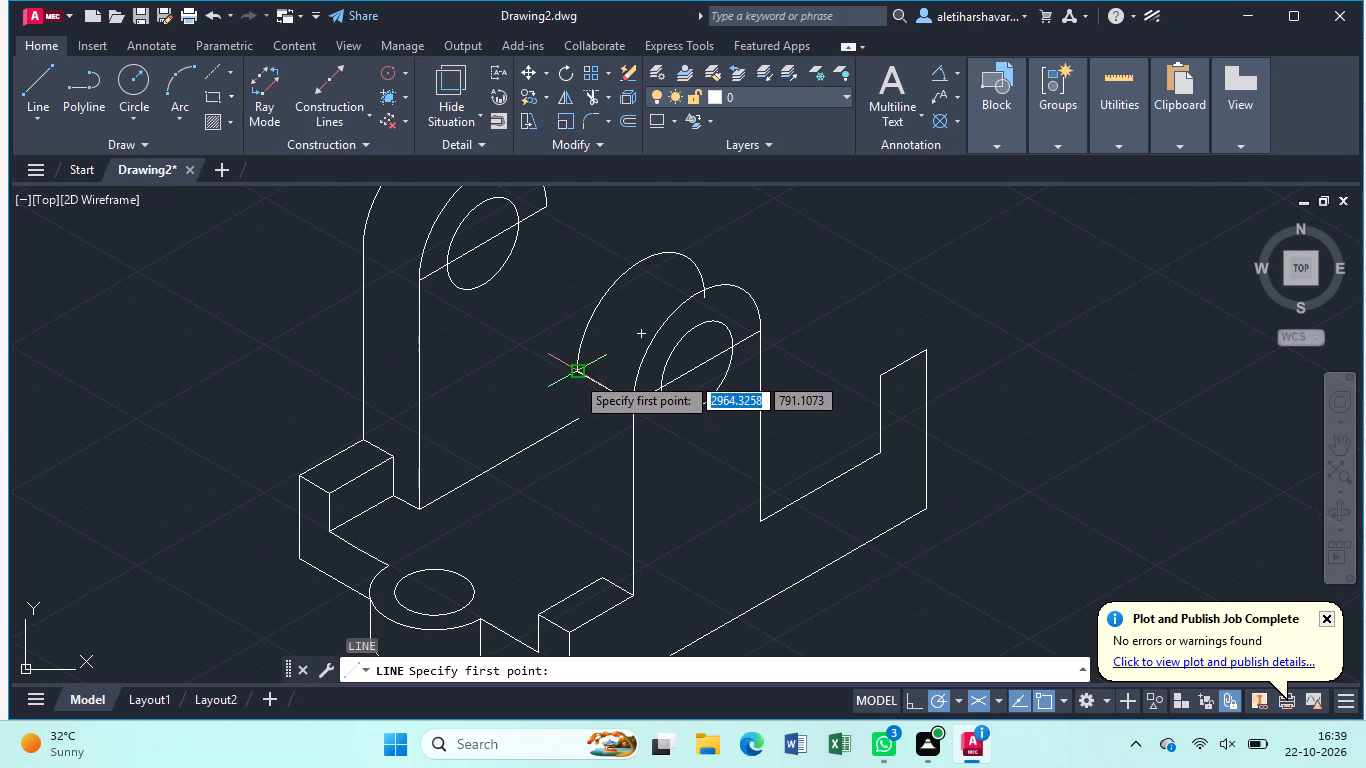
click(575, 373)
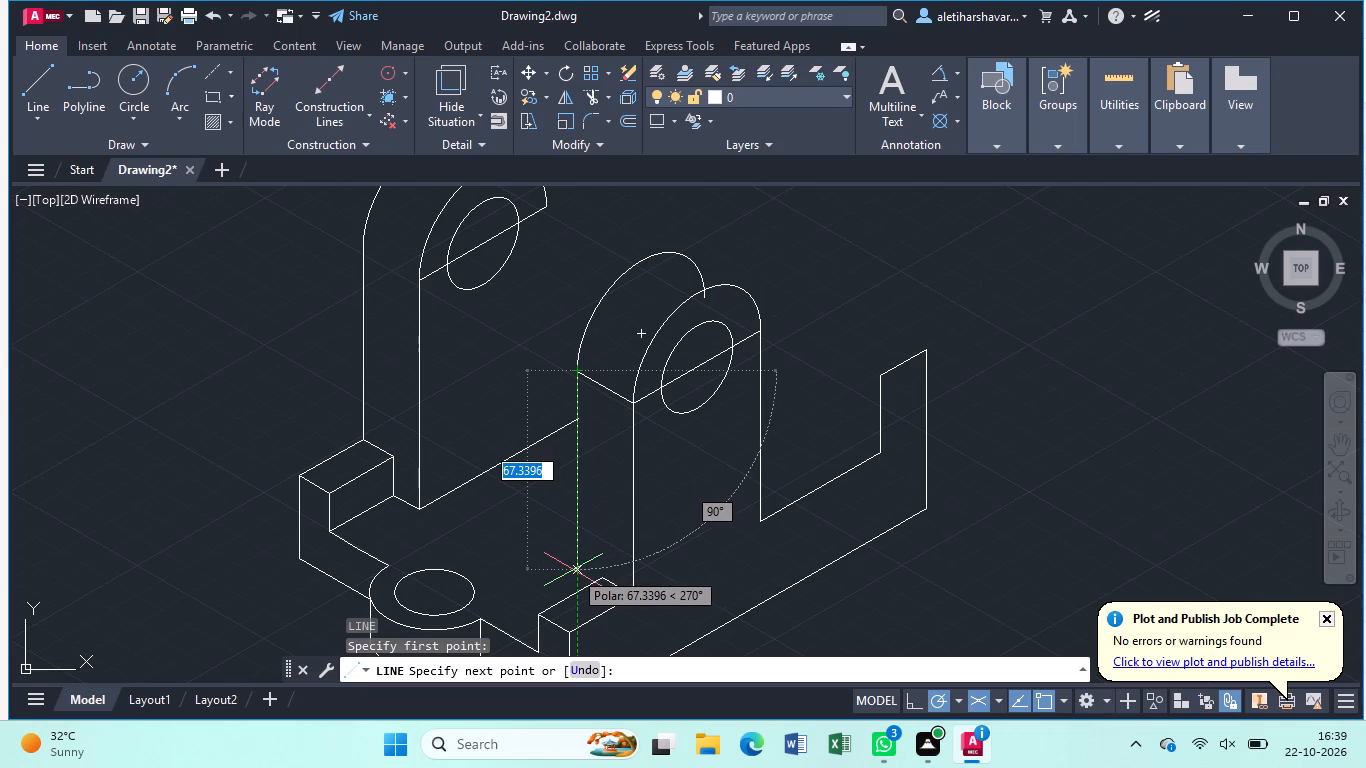
text(65)
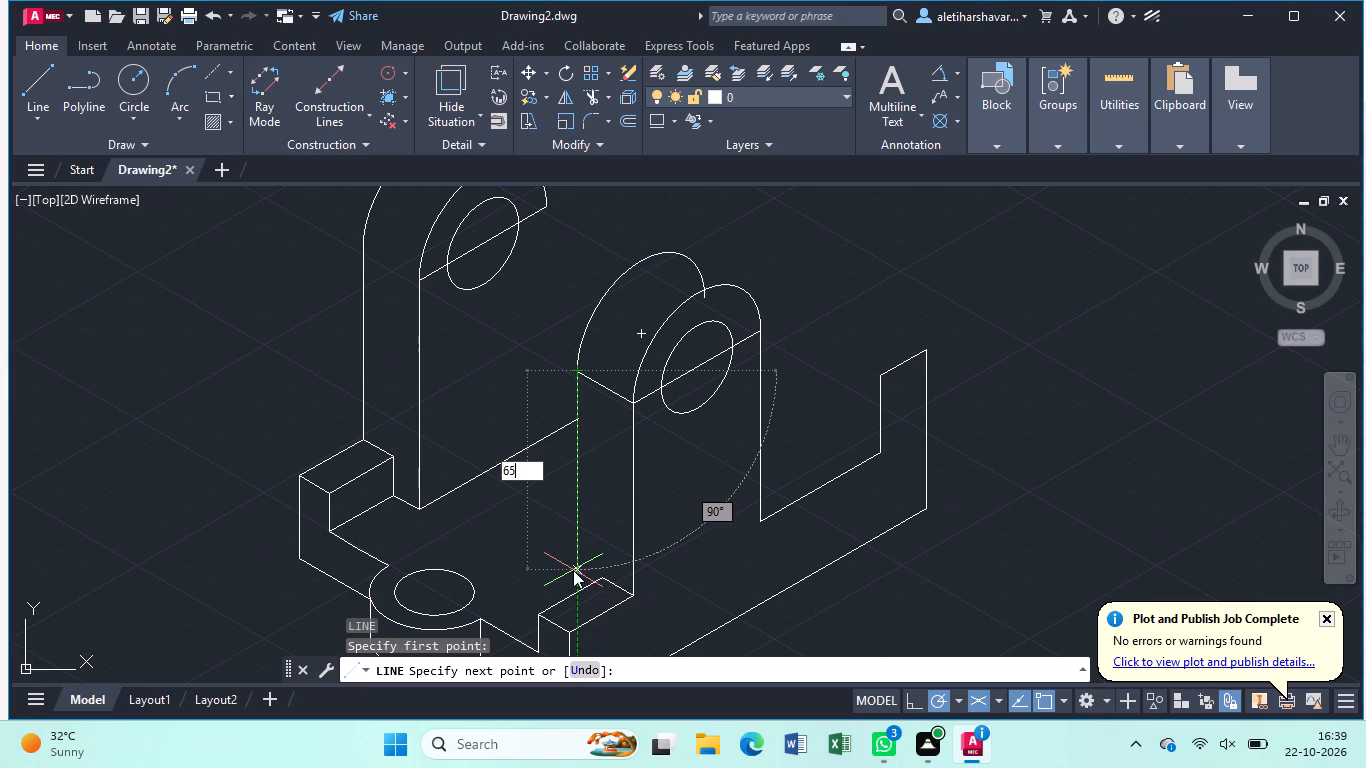
key(Return)
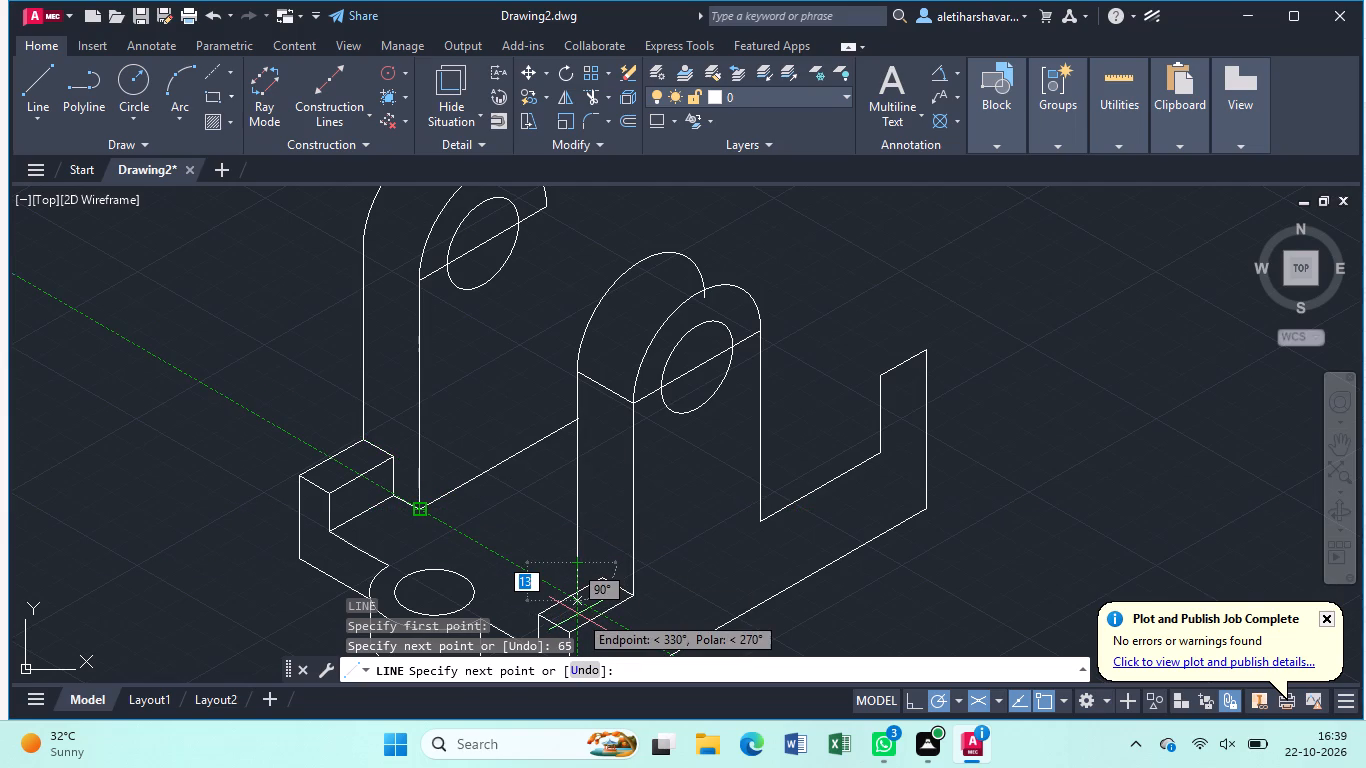
middle_drag(581, 614, 556, 304)
double_click(561, 358)
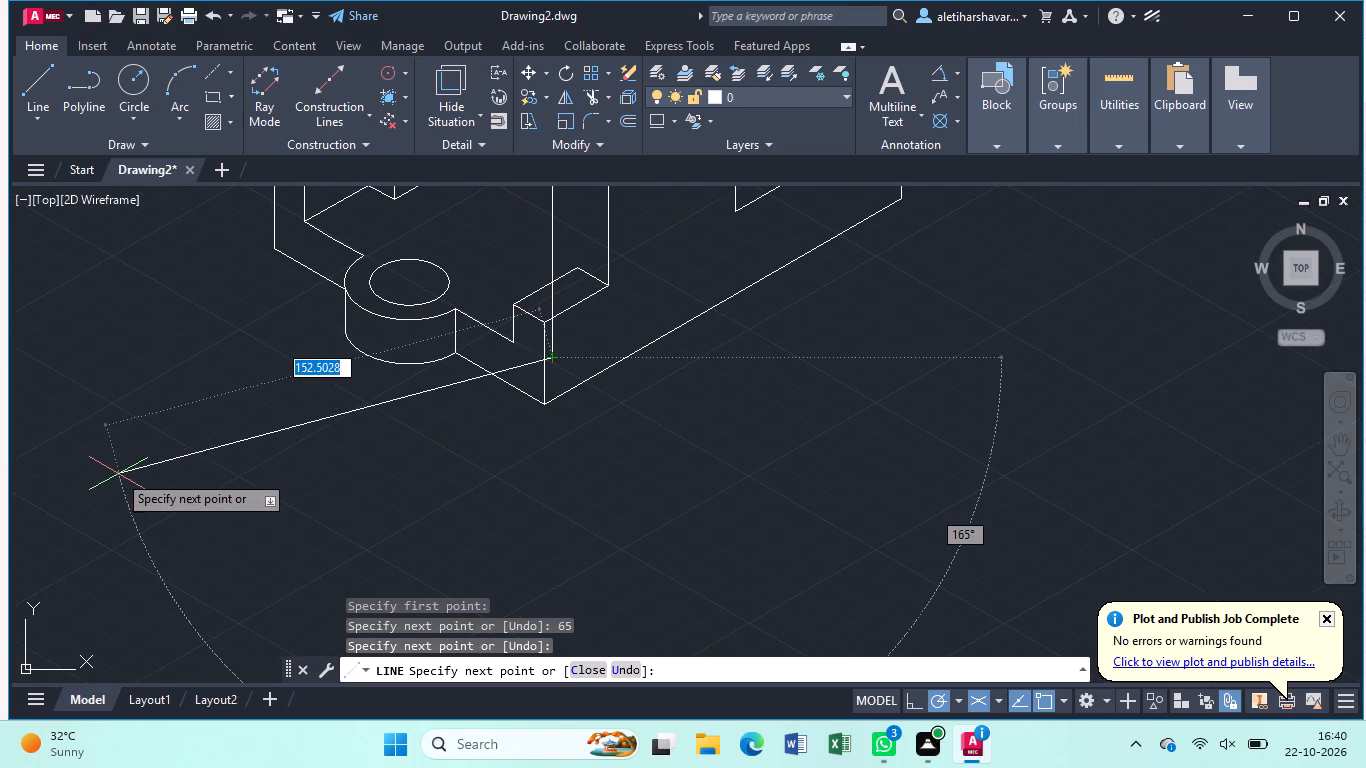
key(Escape)
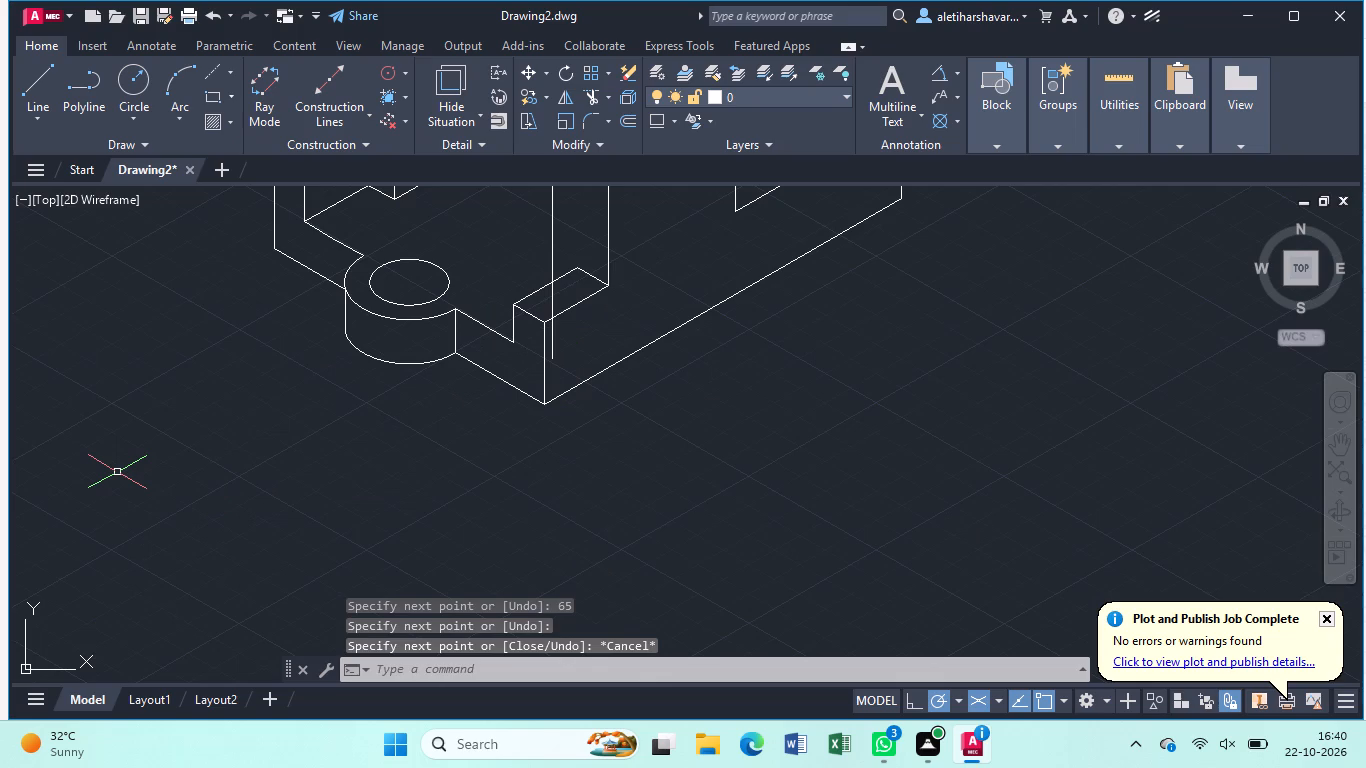
Trim the near upright's new vertical line where it runs below the top rear edge of the small front step.
text(tr)
key(Return)
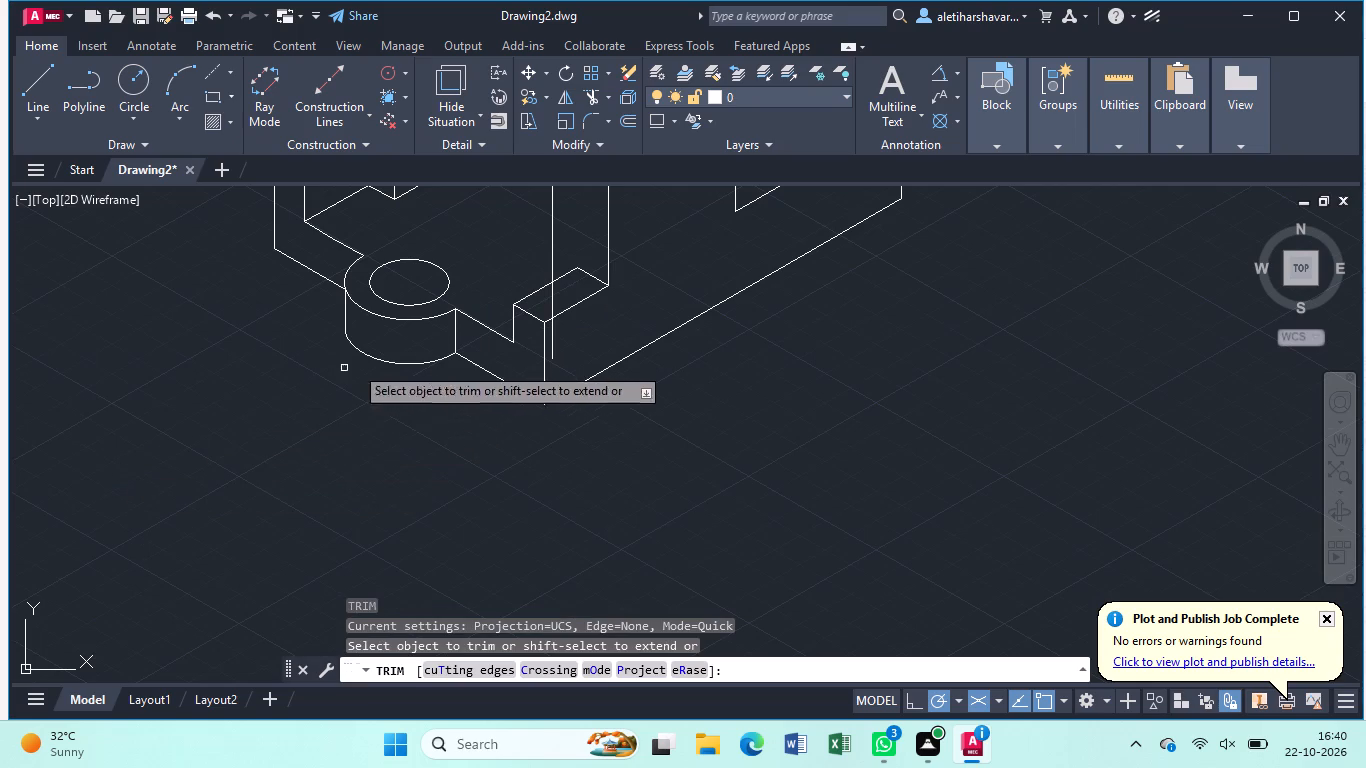
click(553, 300)
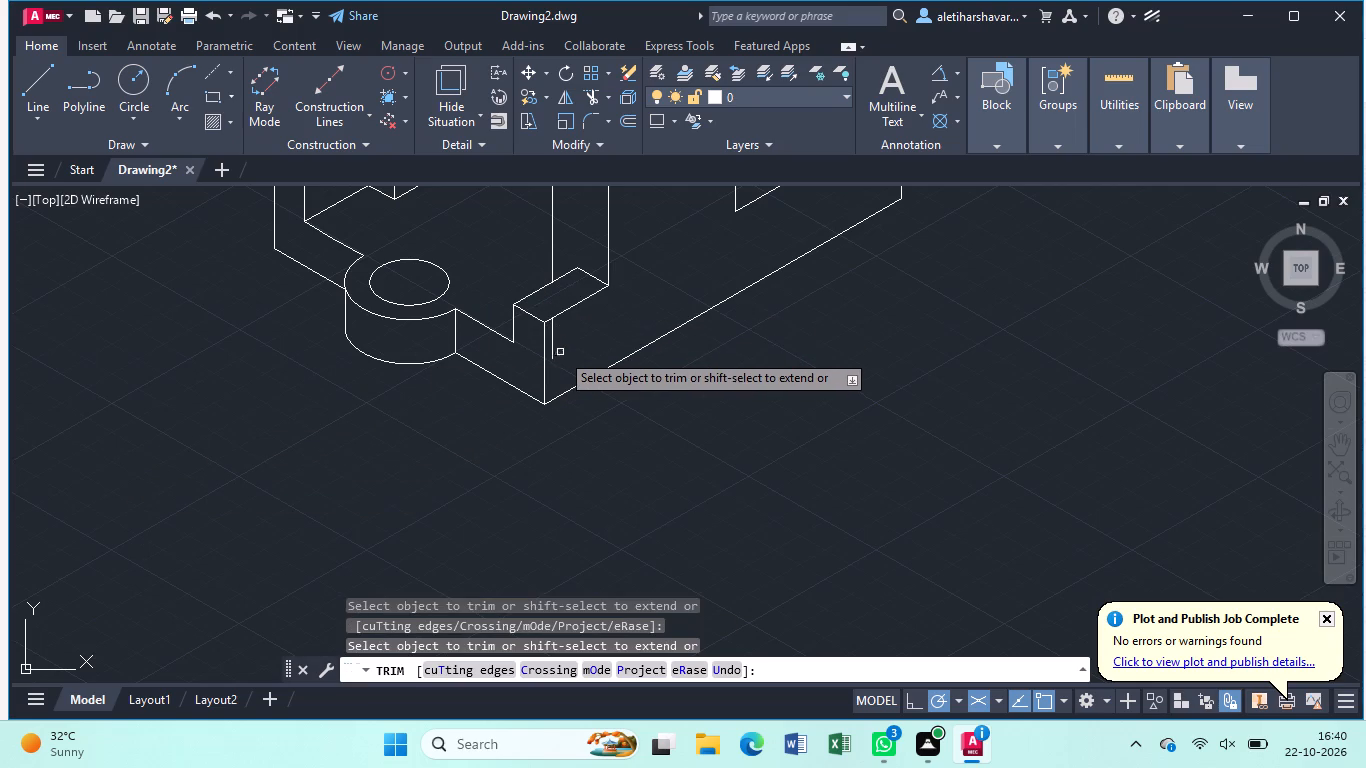
click(554, 351)
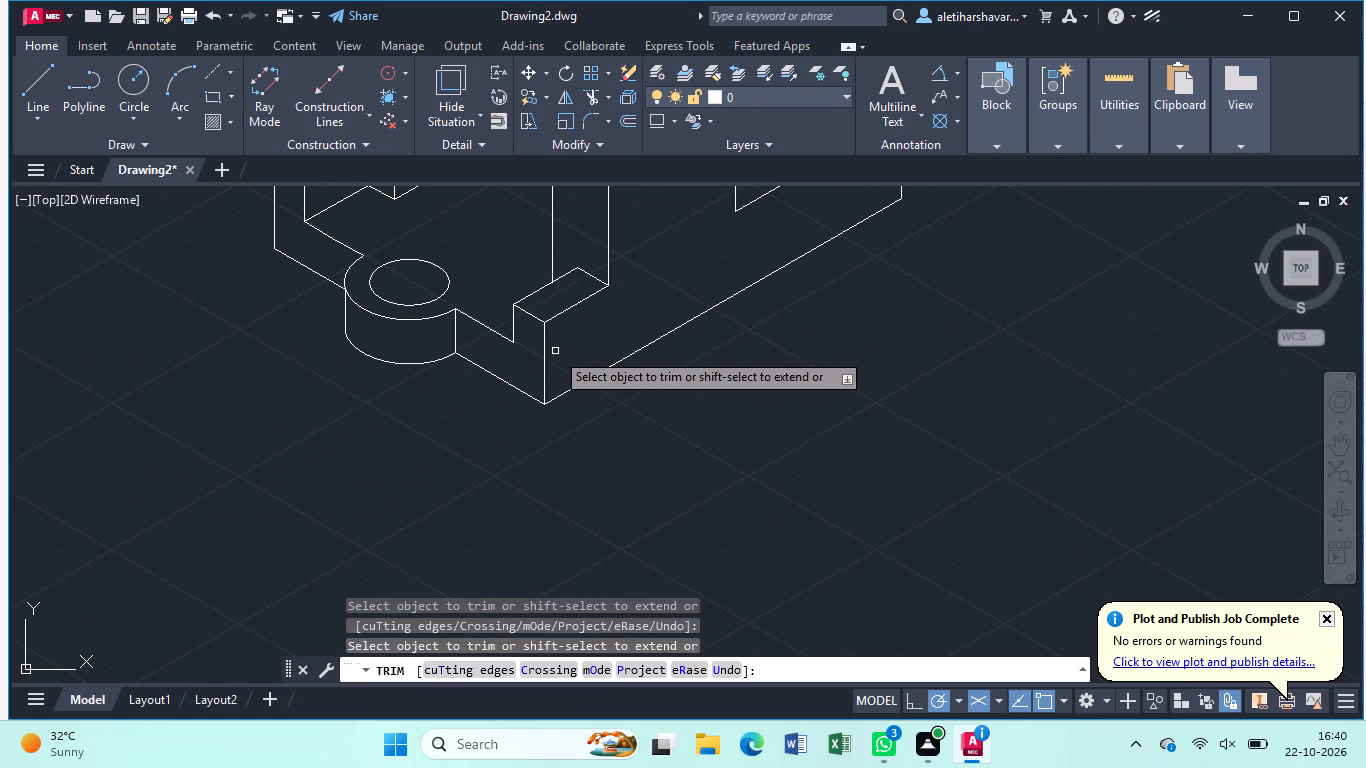
scroll(565, 353, down, 2)
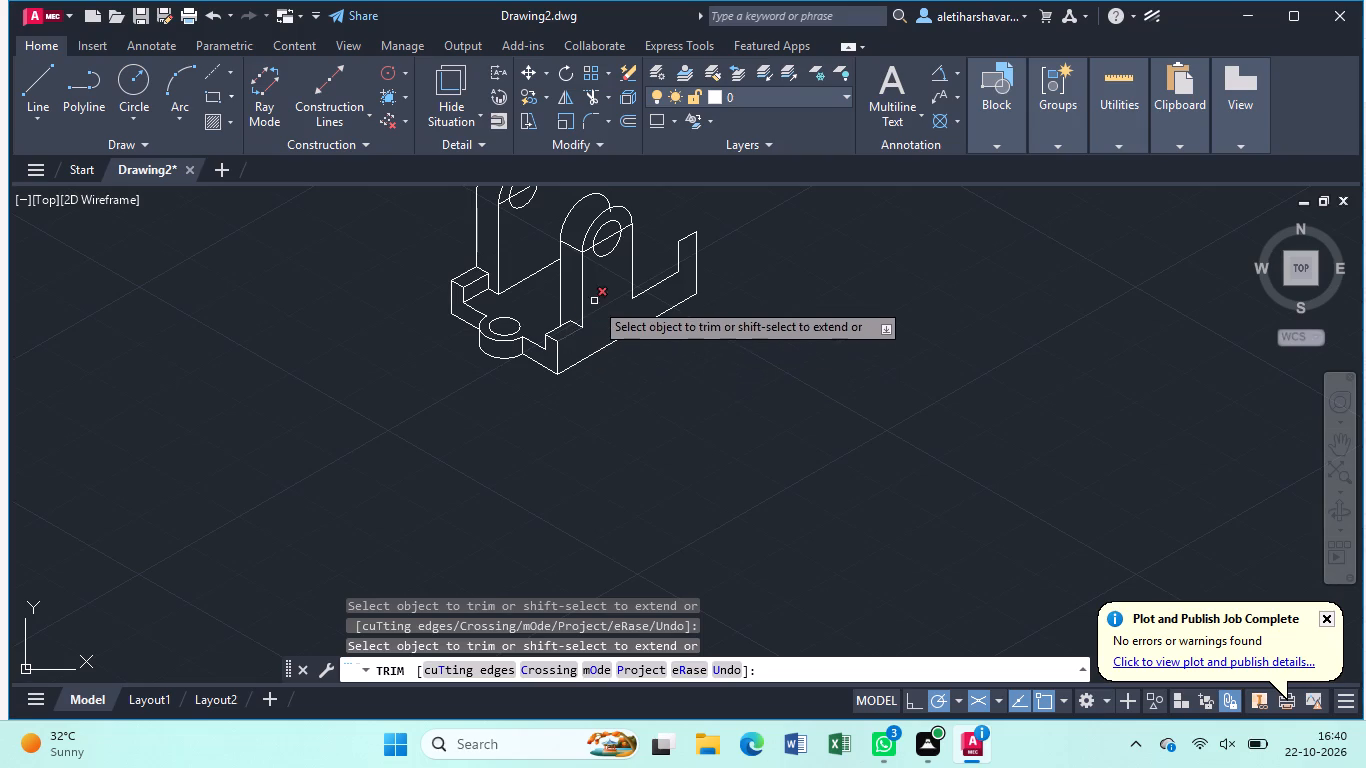
middle_drag(608, 270, 483, 488)
key(Escape)
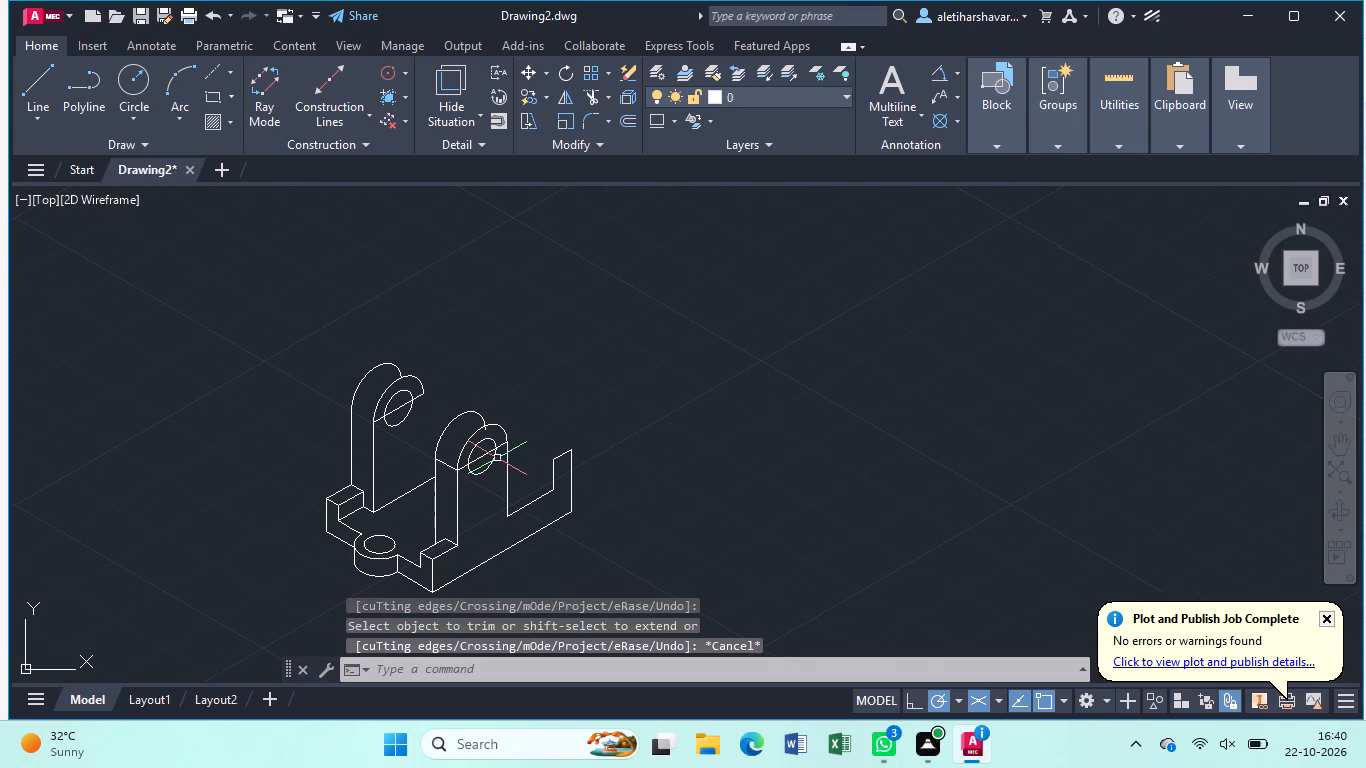
Draw a 22-unit line joining the quadrants of the near upright's rear and front outer arcs.
key(l)
key(Return)
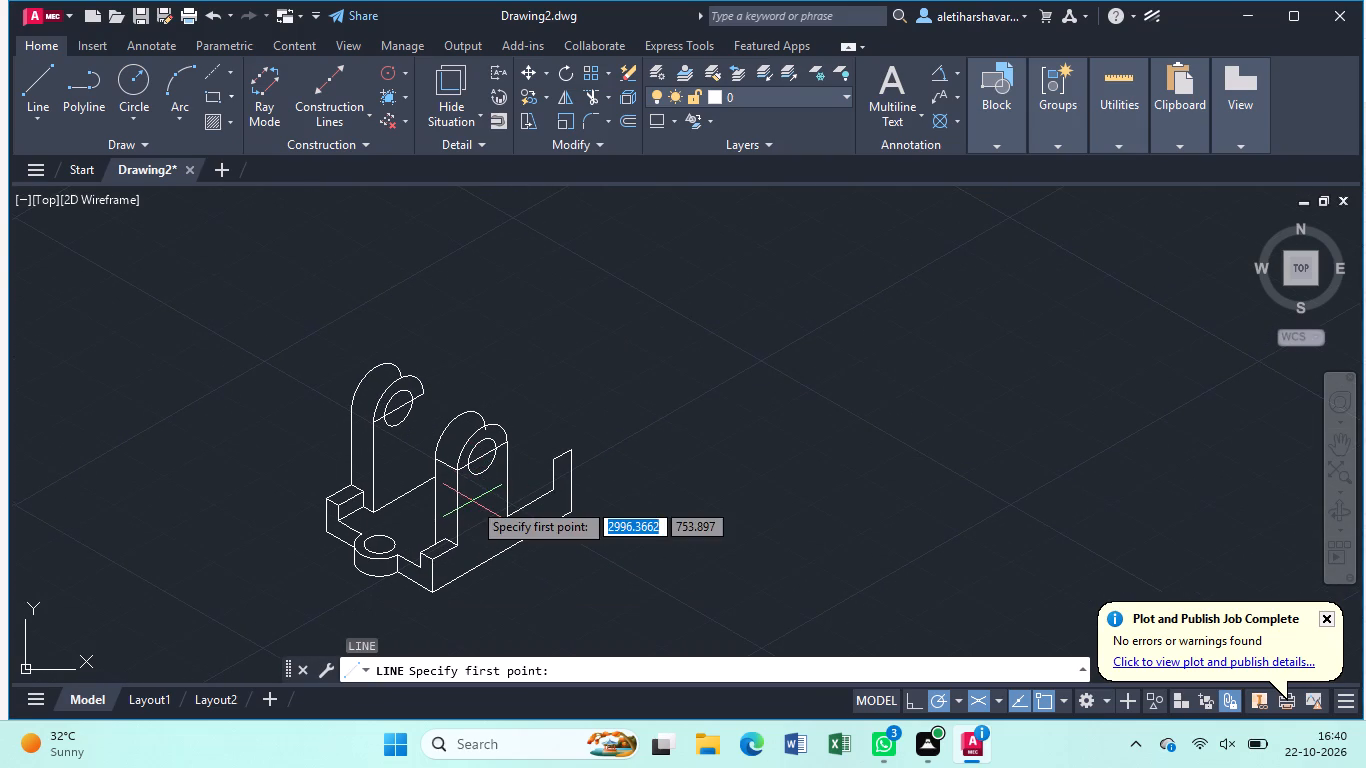
click(478, 414)
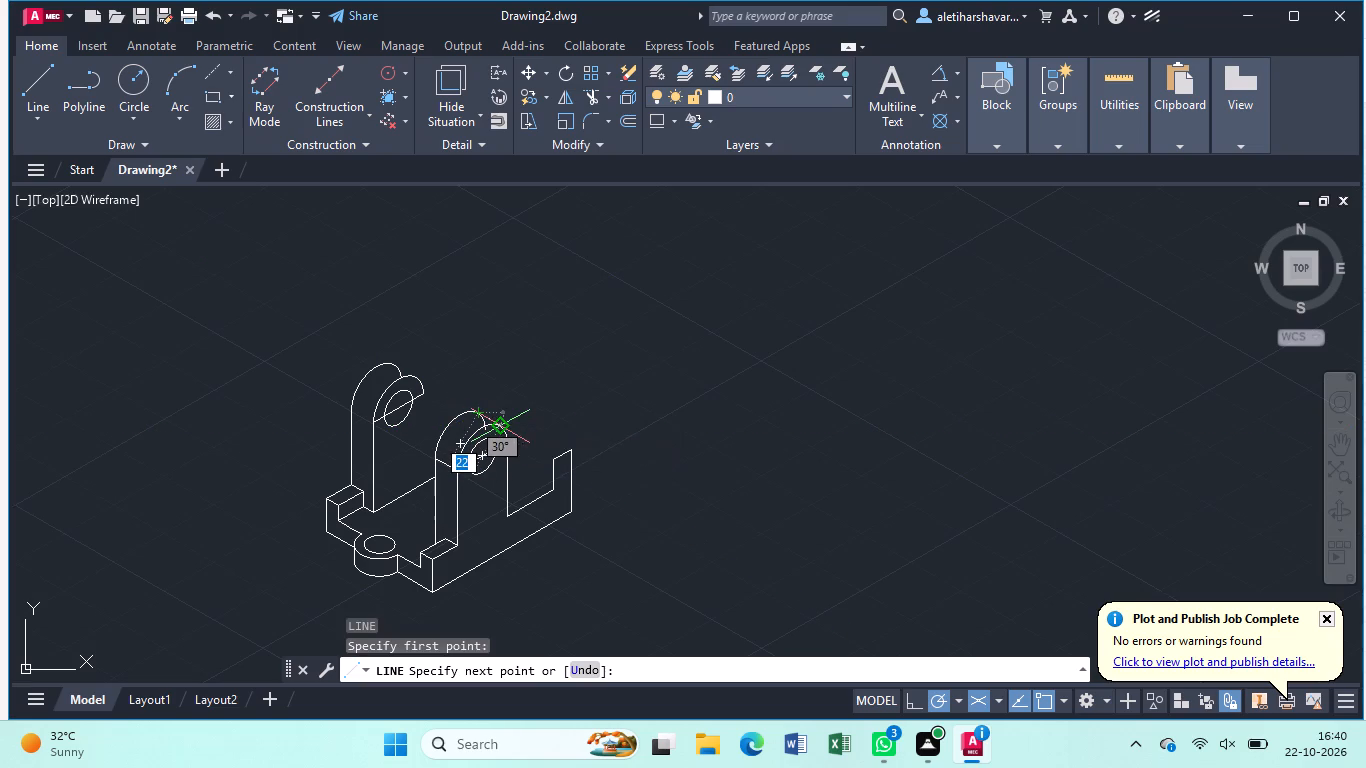
click(507, 427)
key(Escape)
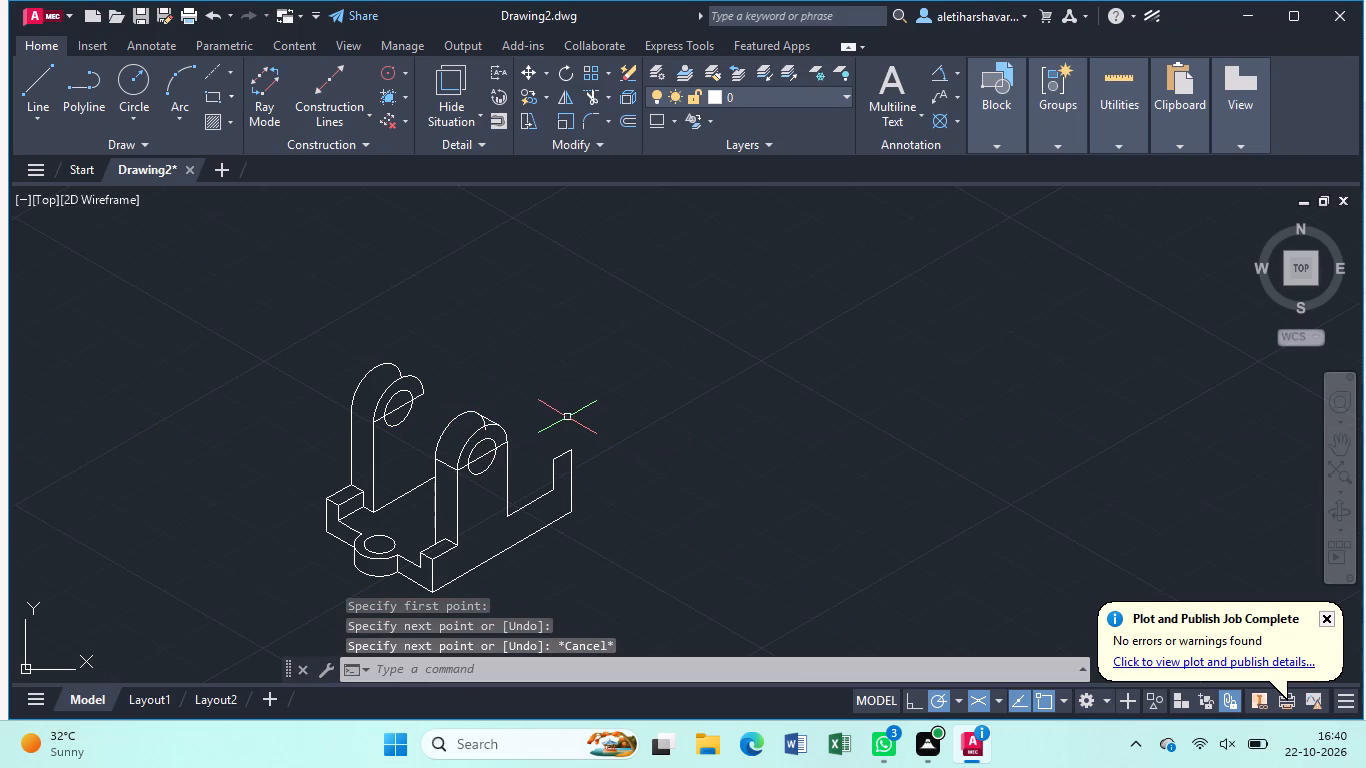
Trim the tail of the near upright's rear arc between the connecting line and the front arc.
text(tr)
key(Return)
scroll(484, 435, up, 3)
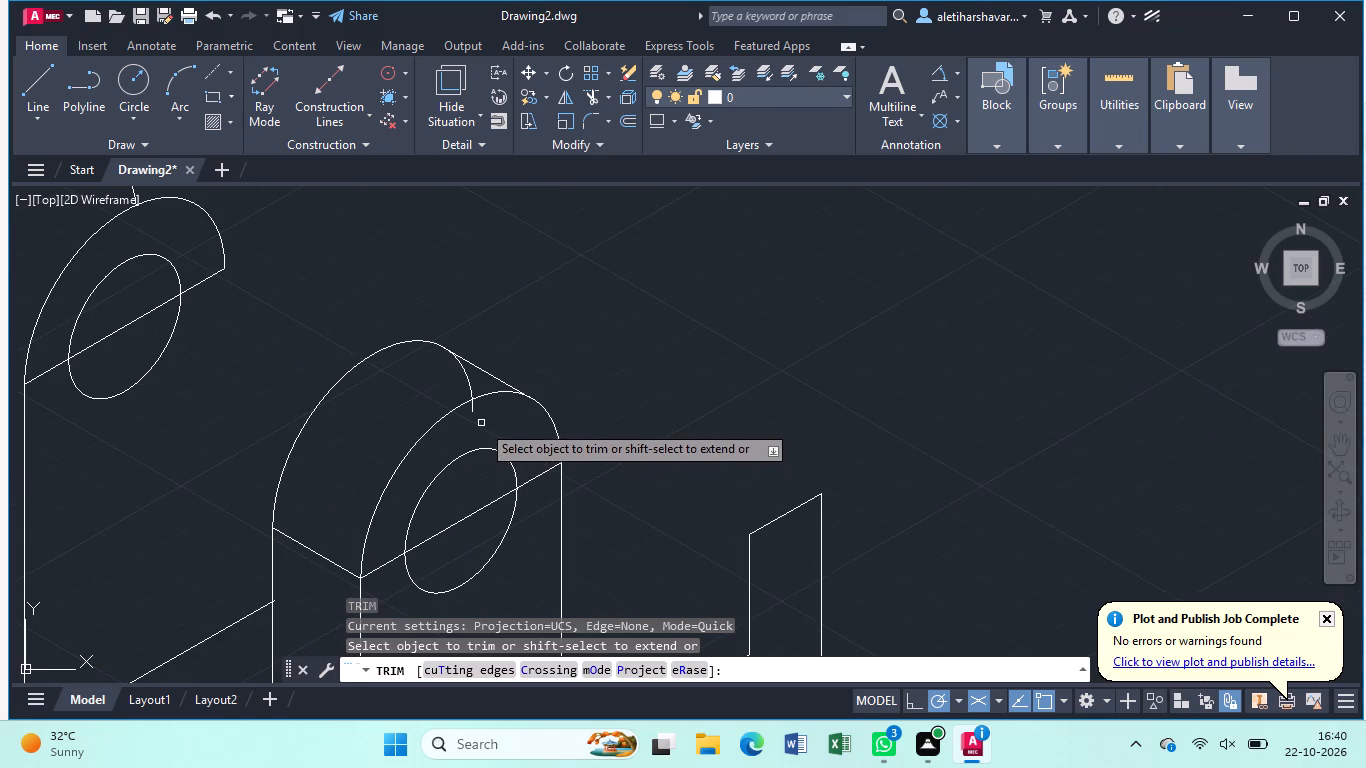
click(474, 411)
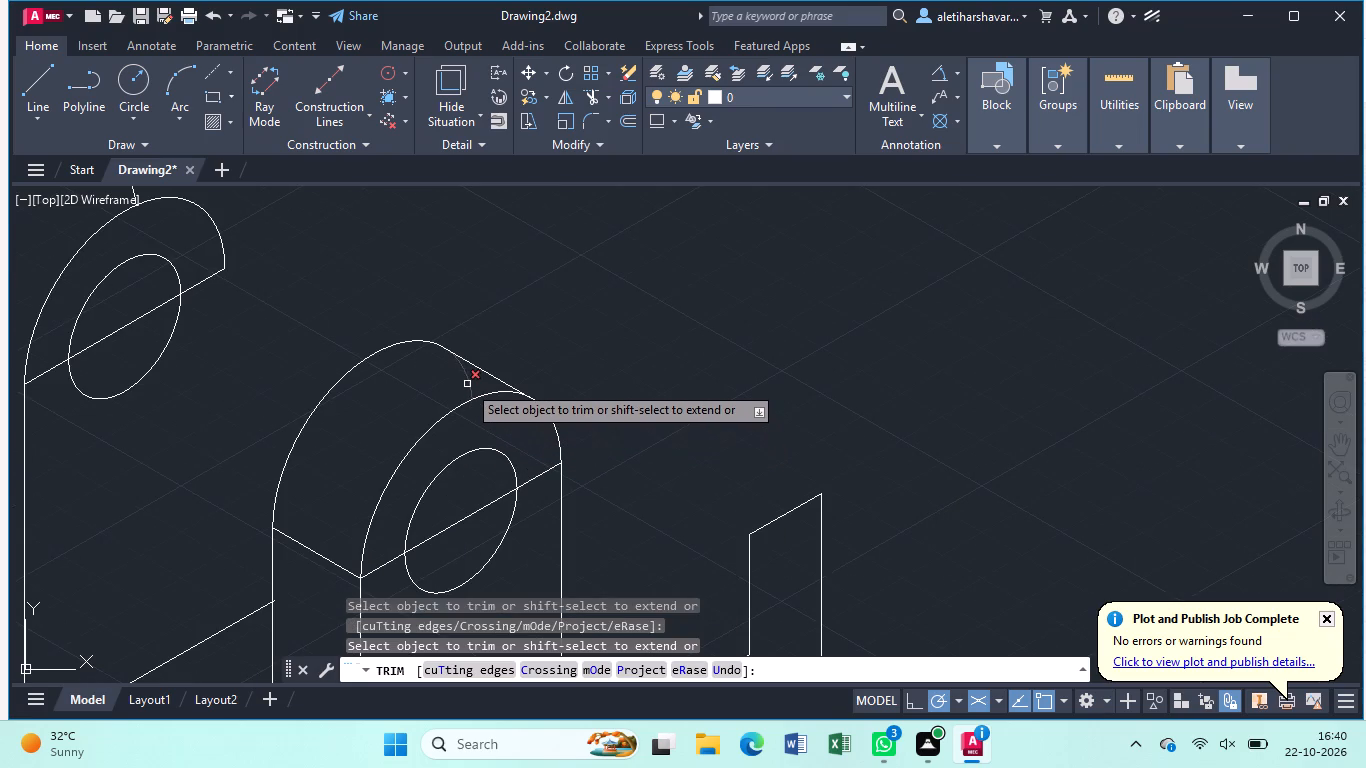
click(467, 384)
key(Escape)
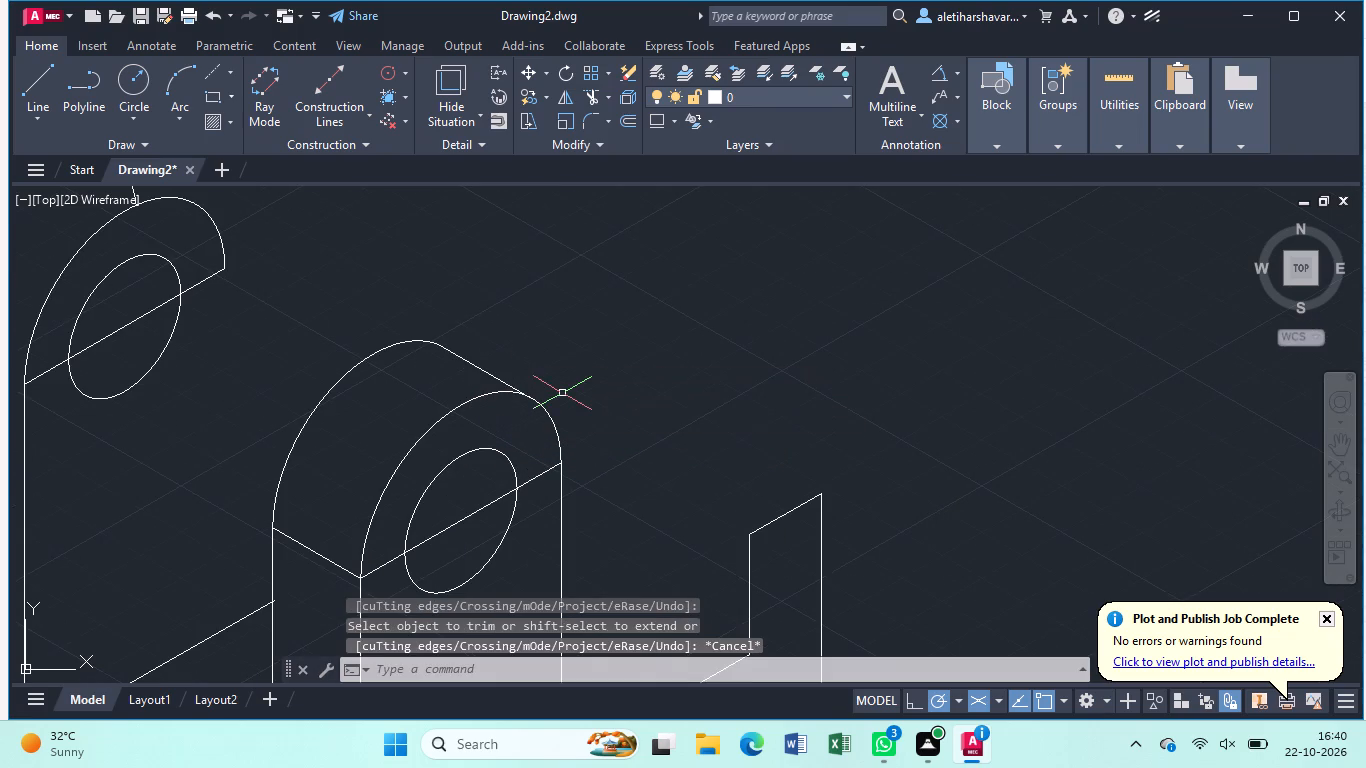
Draw a line joining the quadrants of the far upright's rear and front outer arcs.
scroll(562, 394, down, 2)
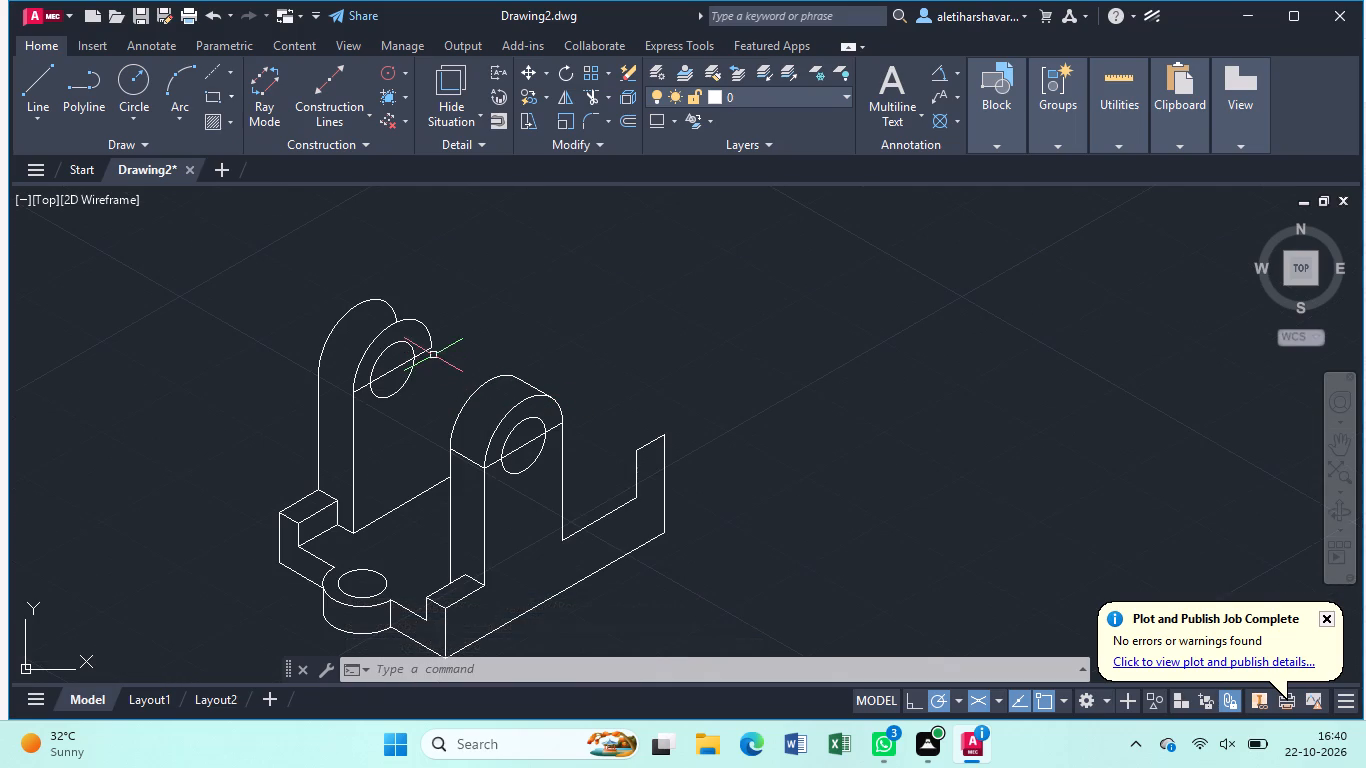
middle_drag(437, 358, 477, 452)
scroll(461, 386, up, 2)
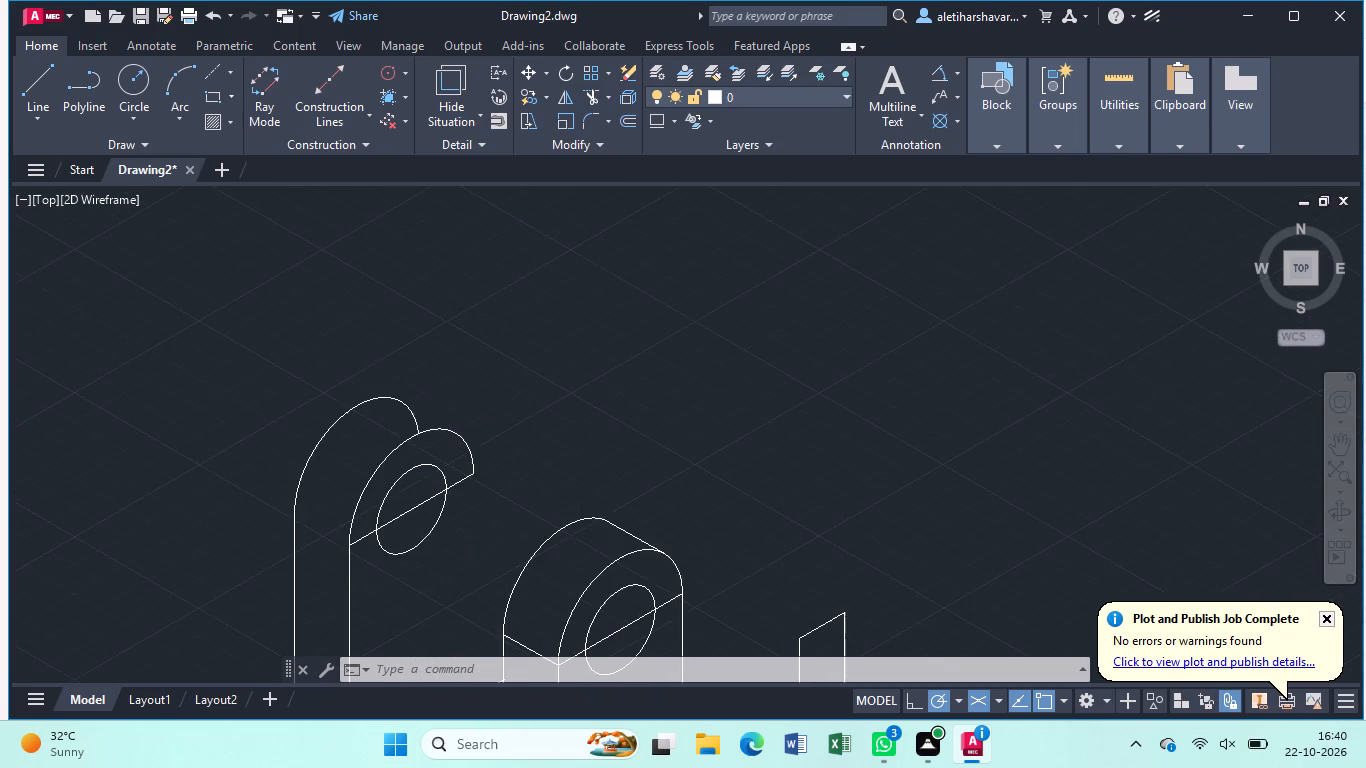
middle_drag(466, 432, 496, 368)
scroll(496, 368, up, 1)
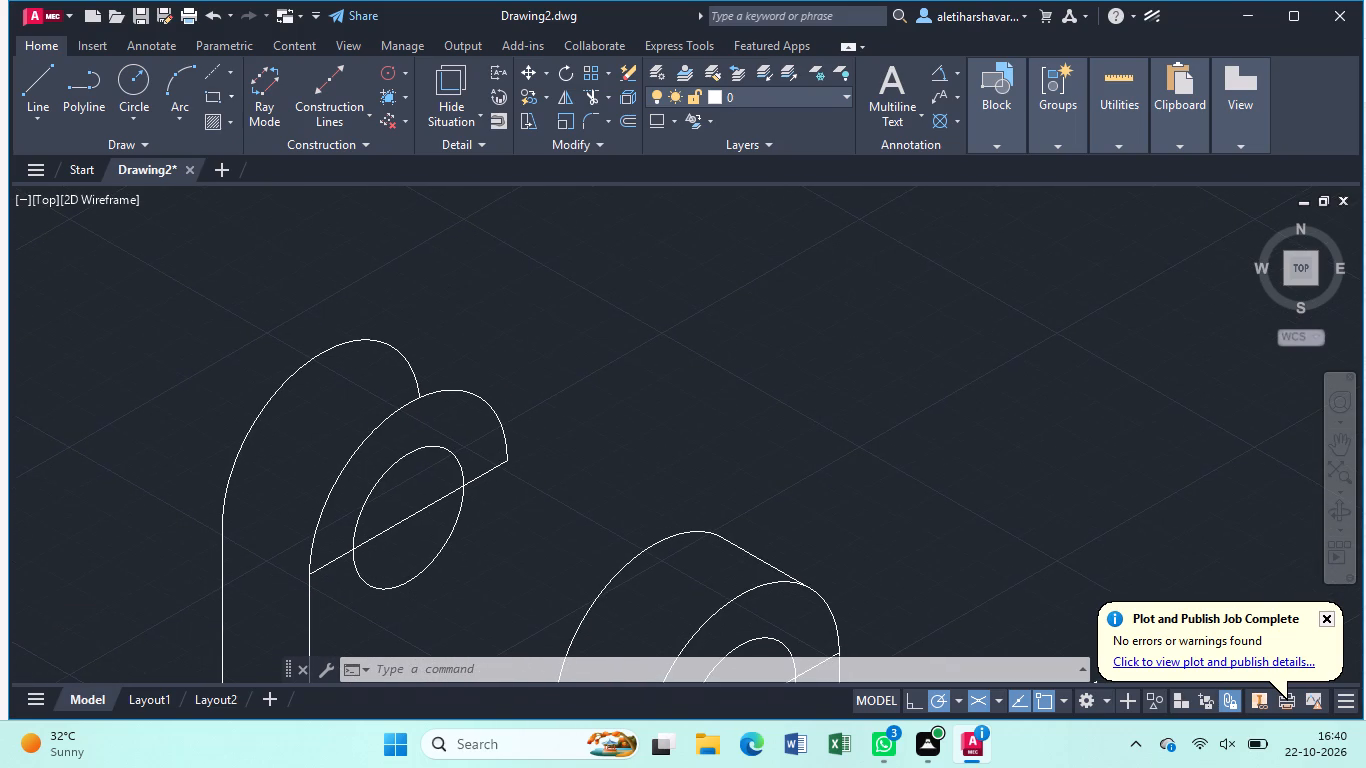
key(Escape)
key(t)
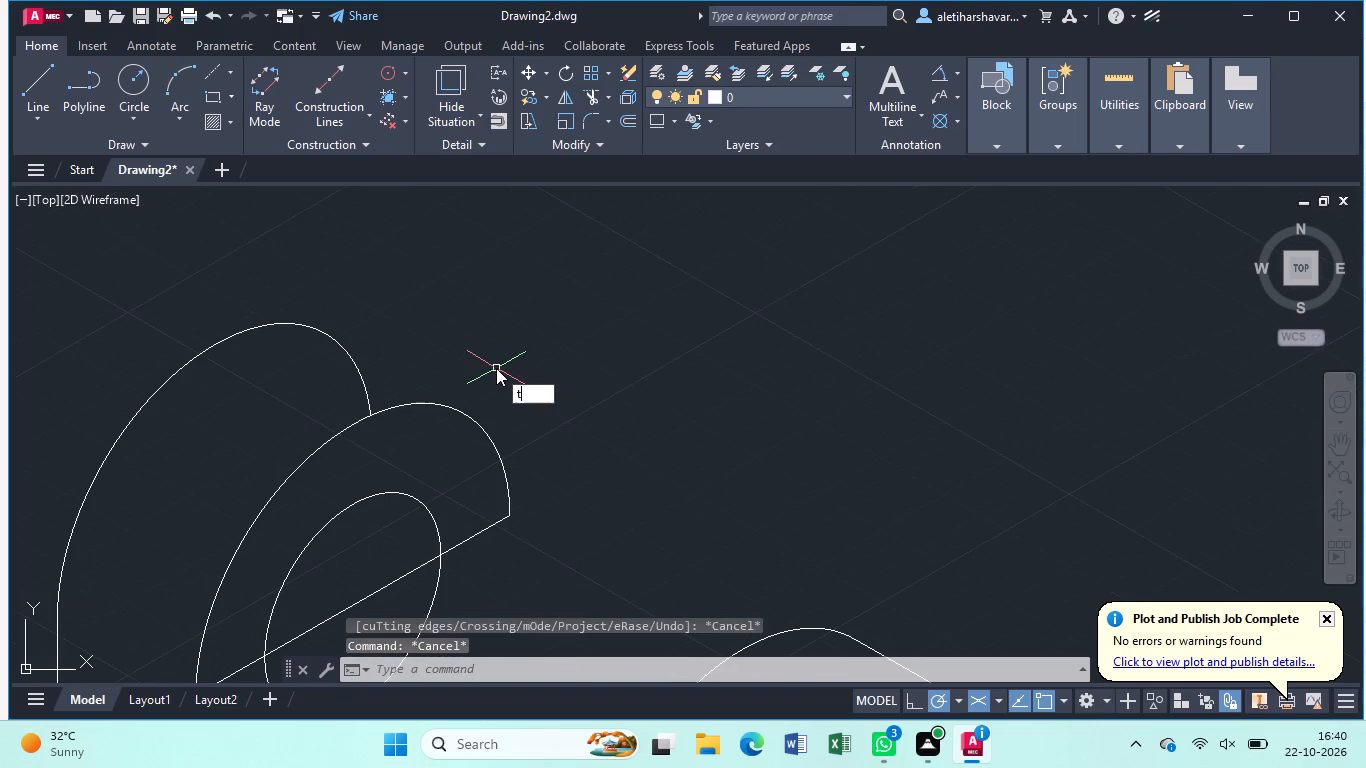
key(Escape)
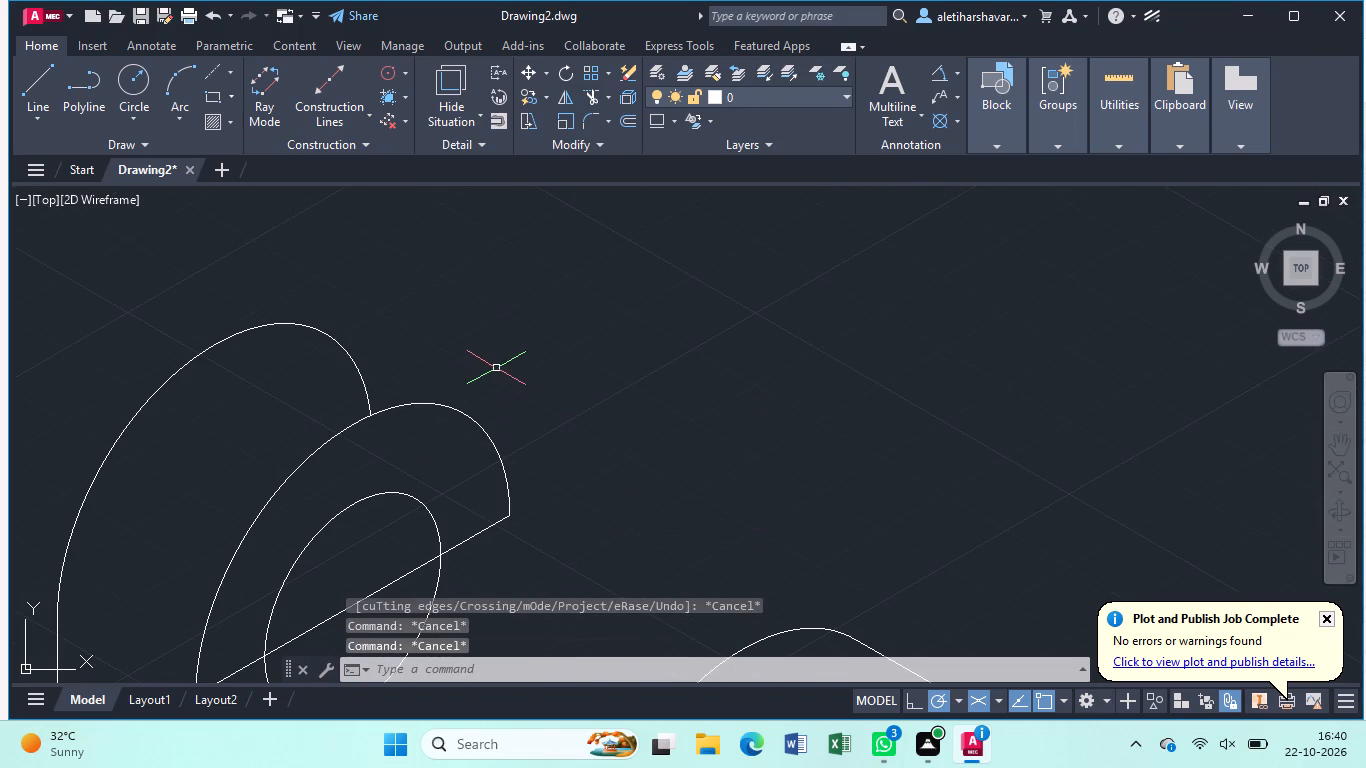
key(l)
key(Return)
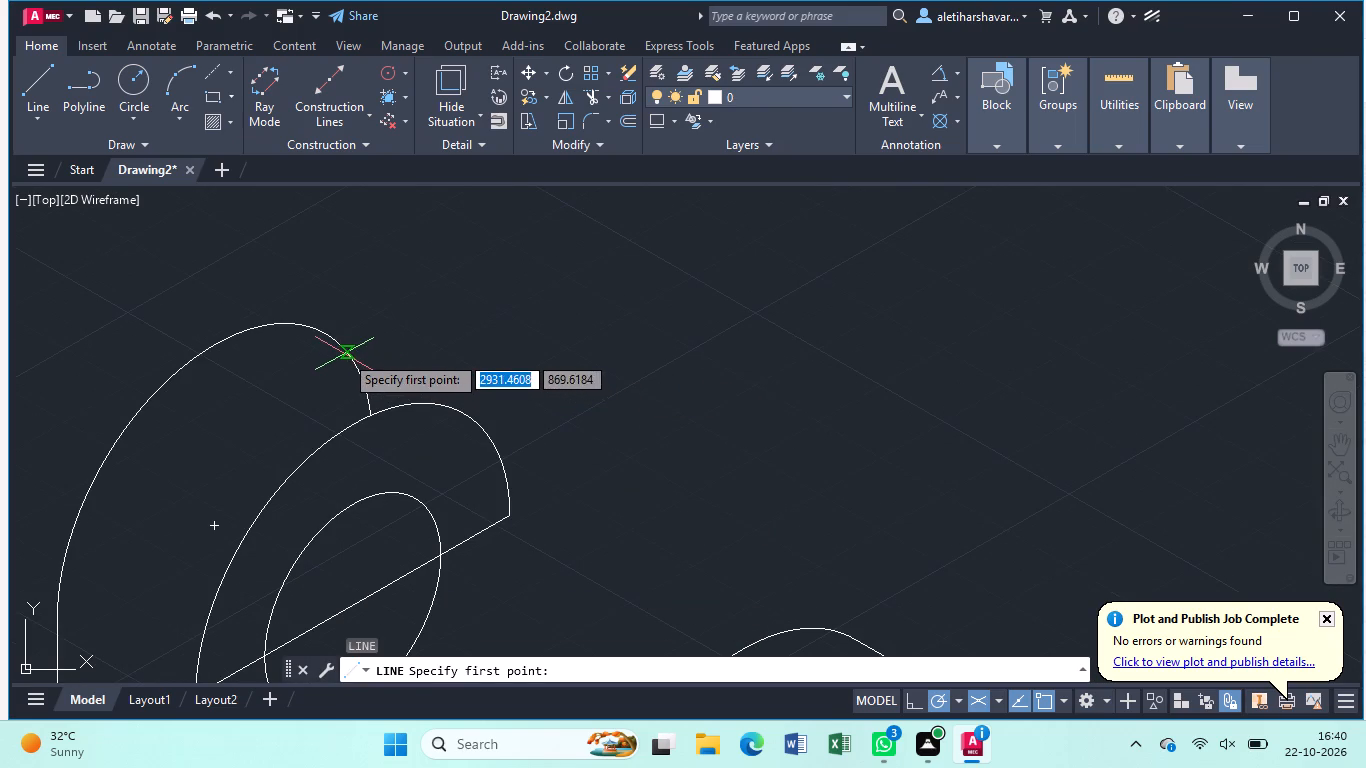
click(333, 340)
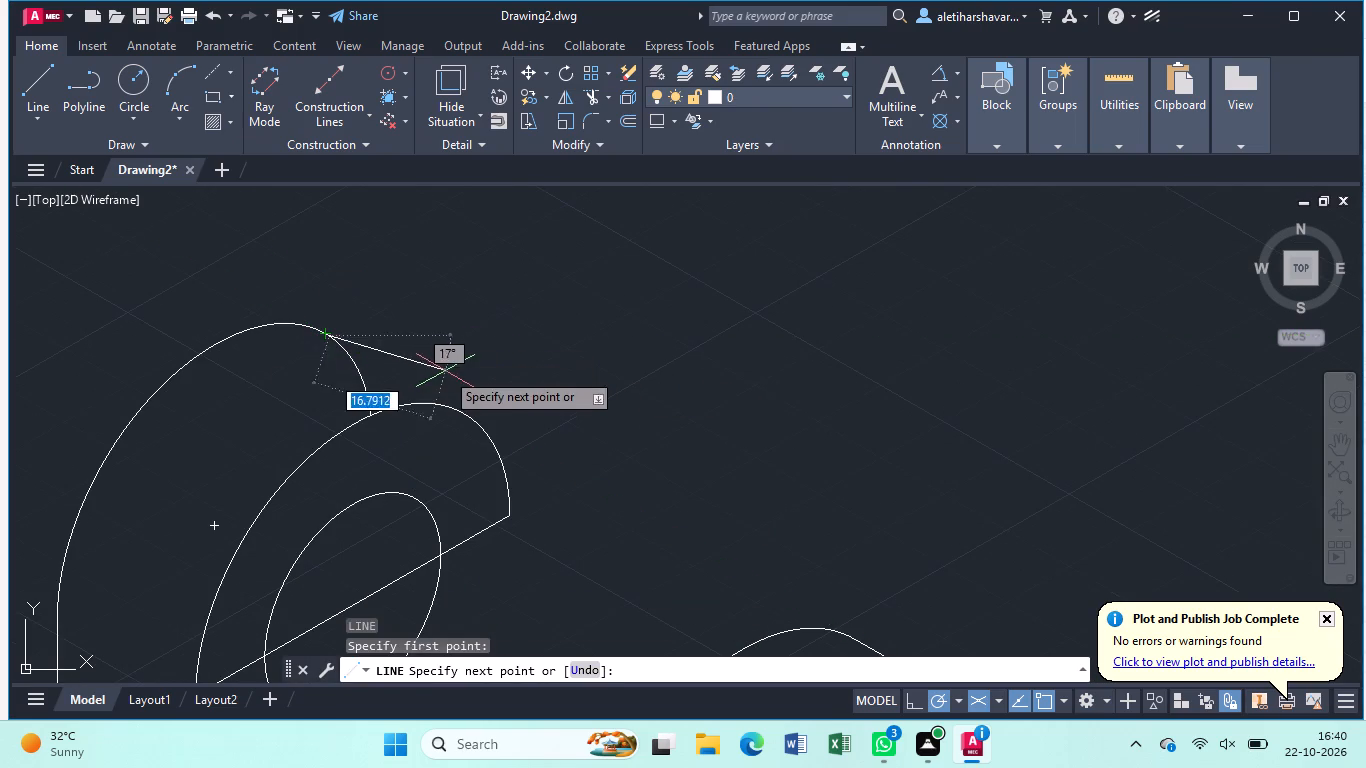
click(466, 413)
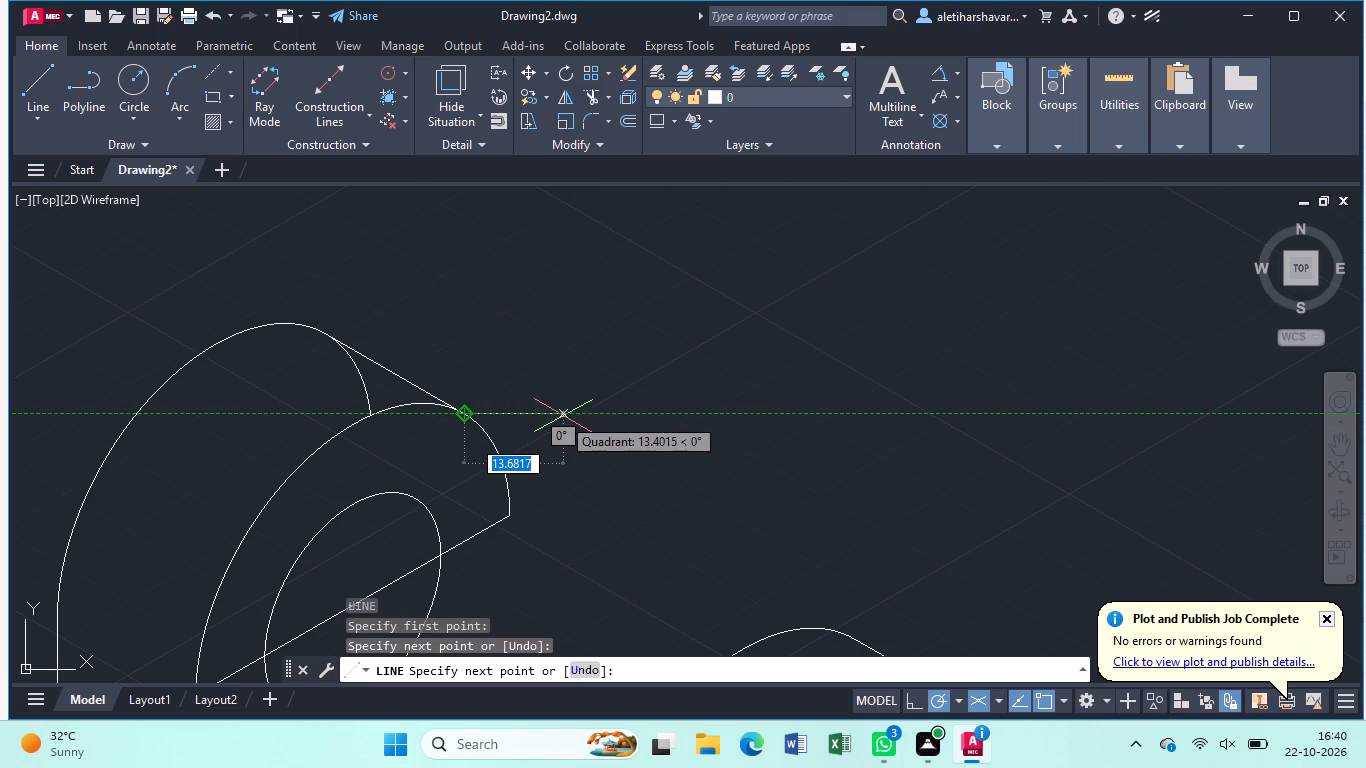
key(Escape)
Trim the tail of the far upright's rear arc between the connecting line and the front arc.
text(tr)
key(Return)
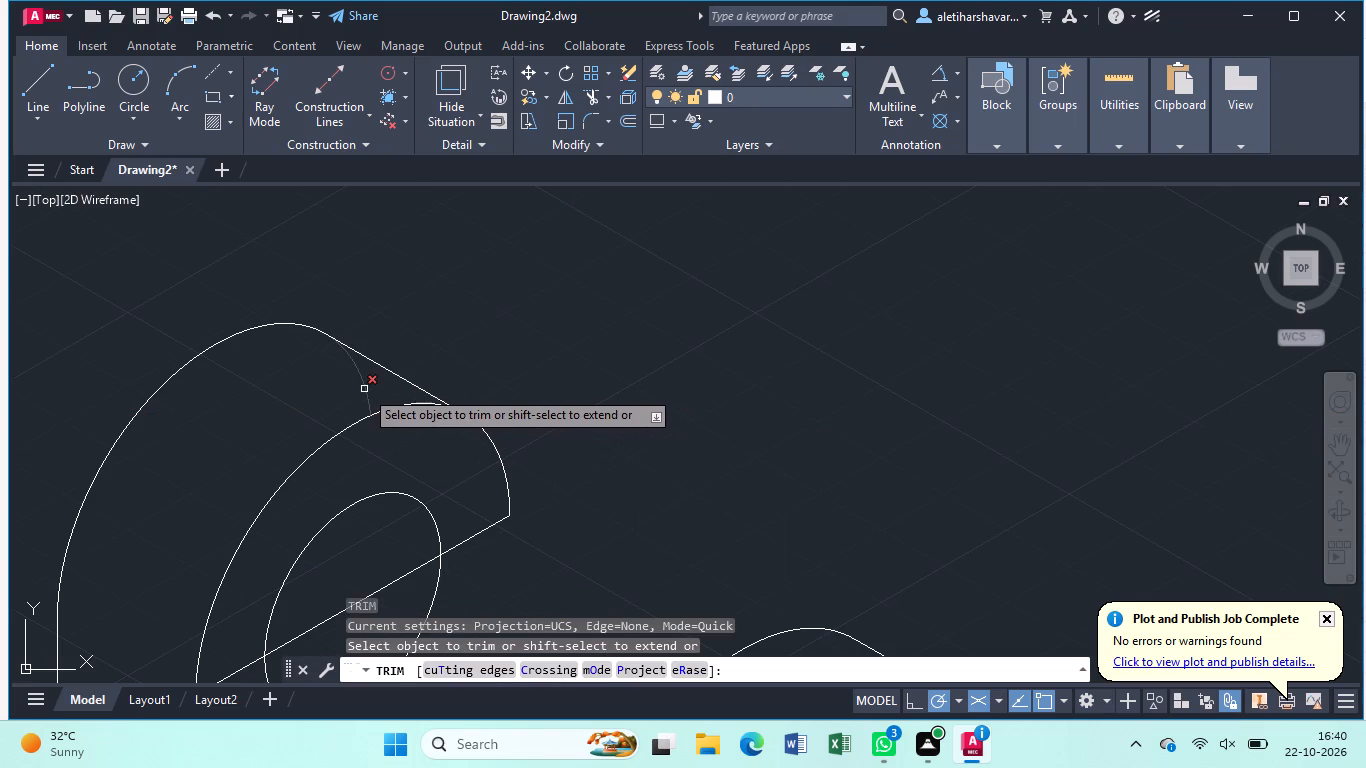
click(366, 388)
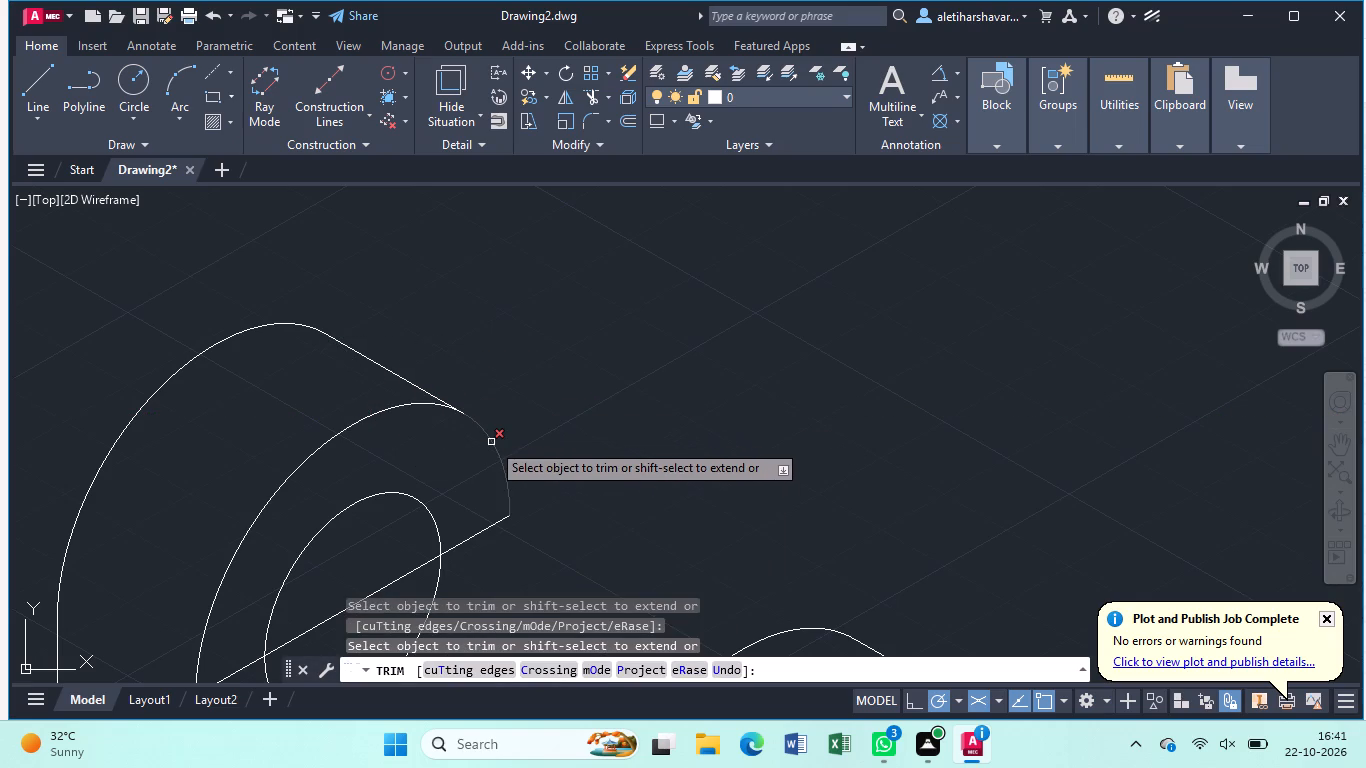
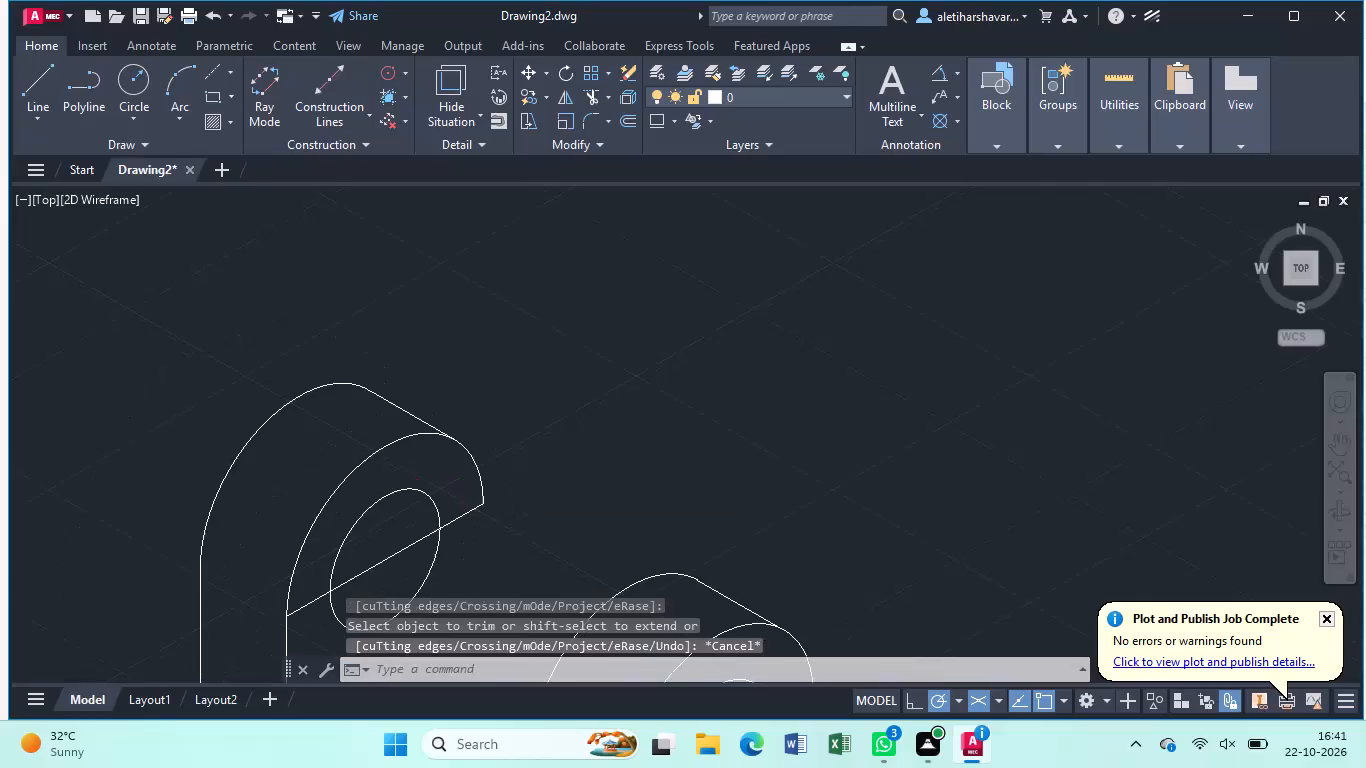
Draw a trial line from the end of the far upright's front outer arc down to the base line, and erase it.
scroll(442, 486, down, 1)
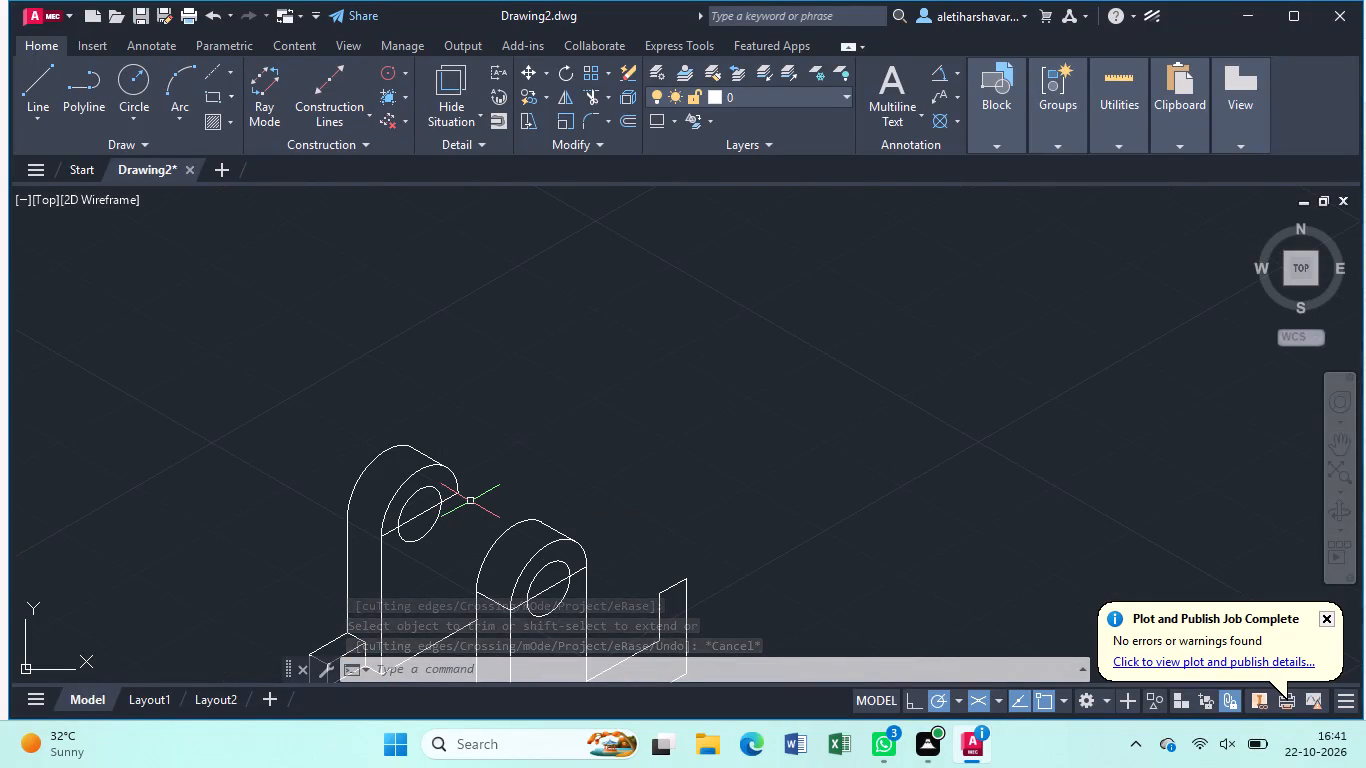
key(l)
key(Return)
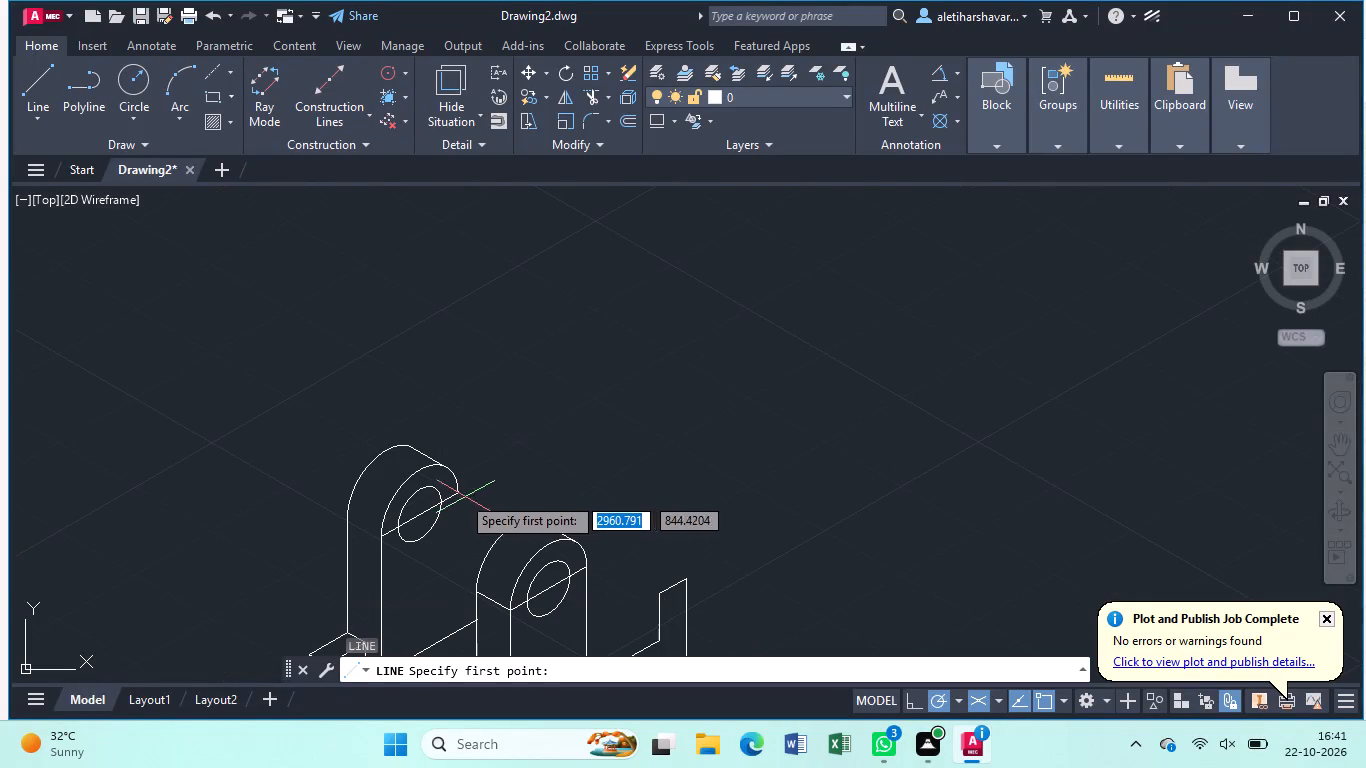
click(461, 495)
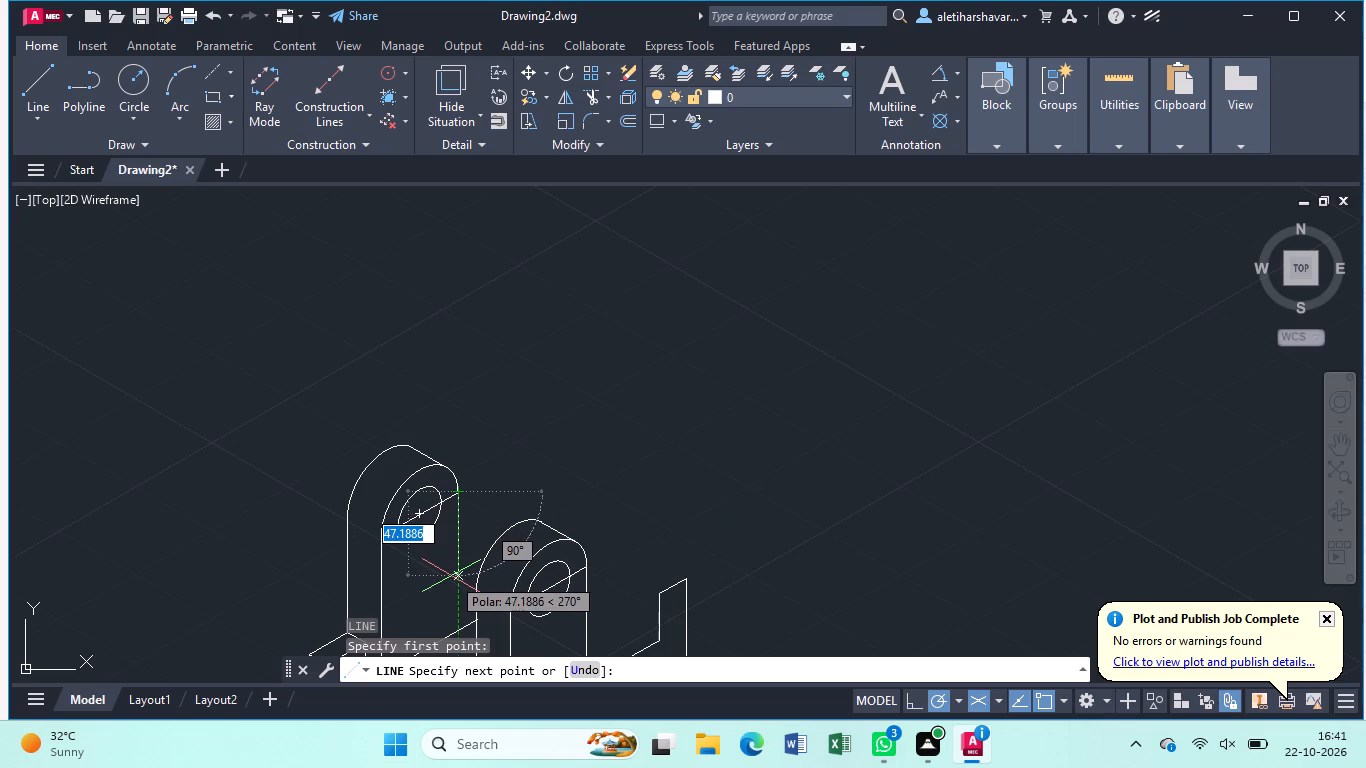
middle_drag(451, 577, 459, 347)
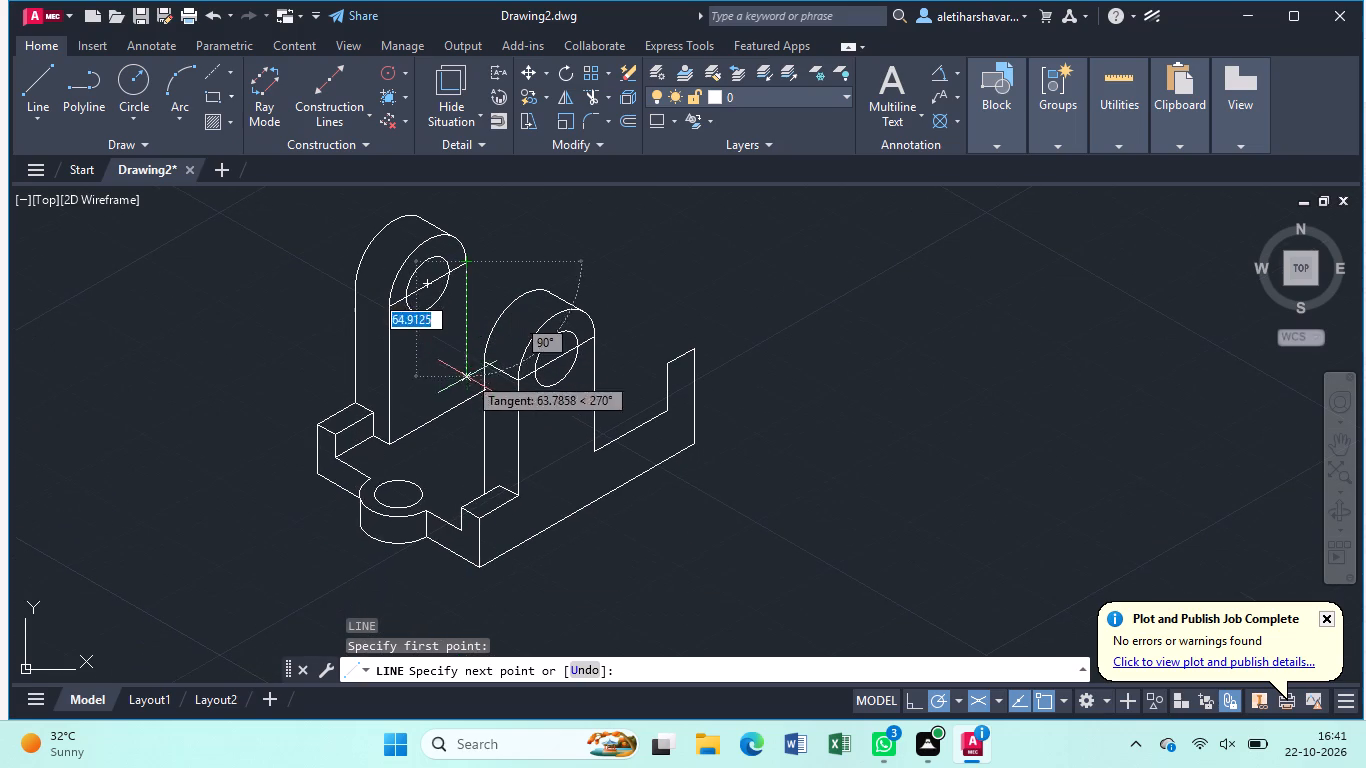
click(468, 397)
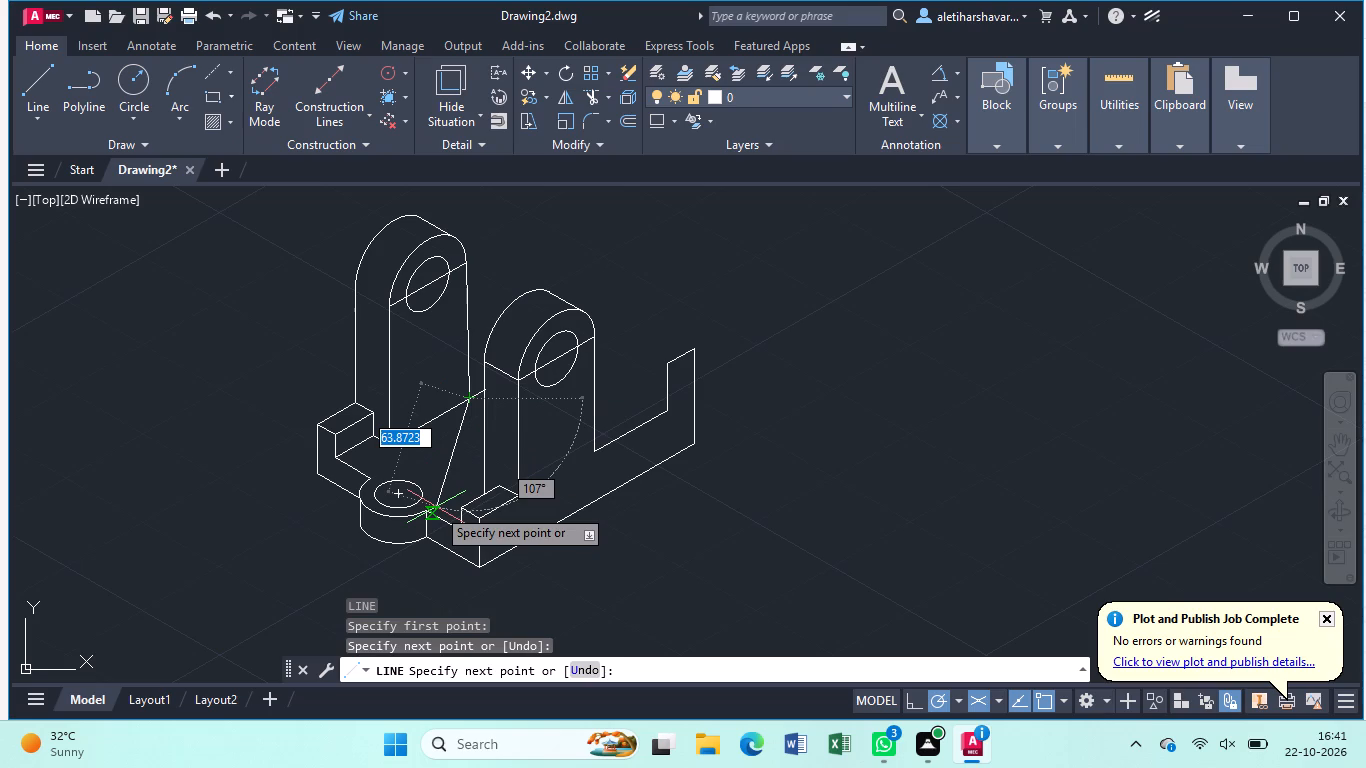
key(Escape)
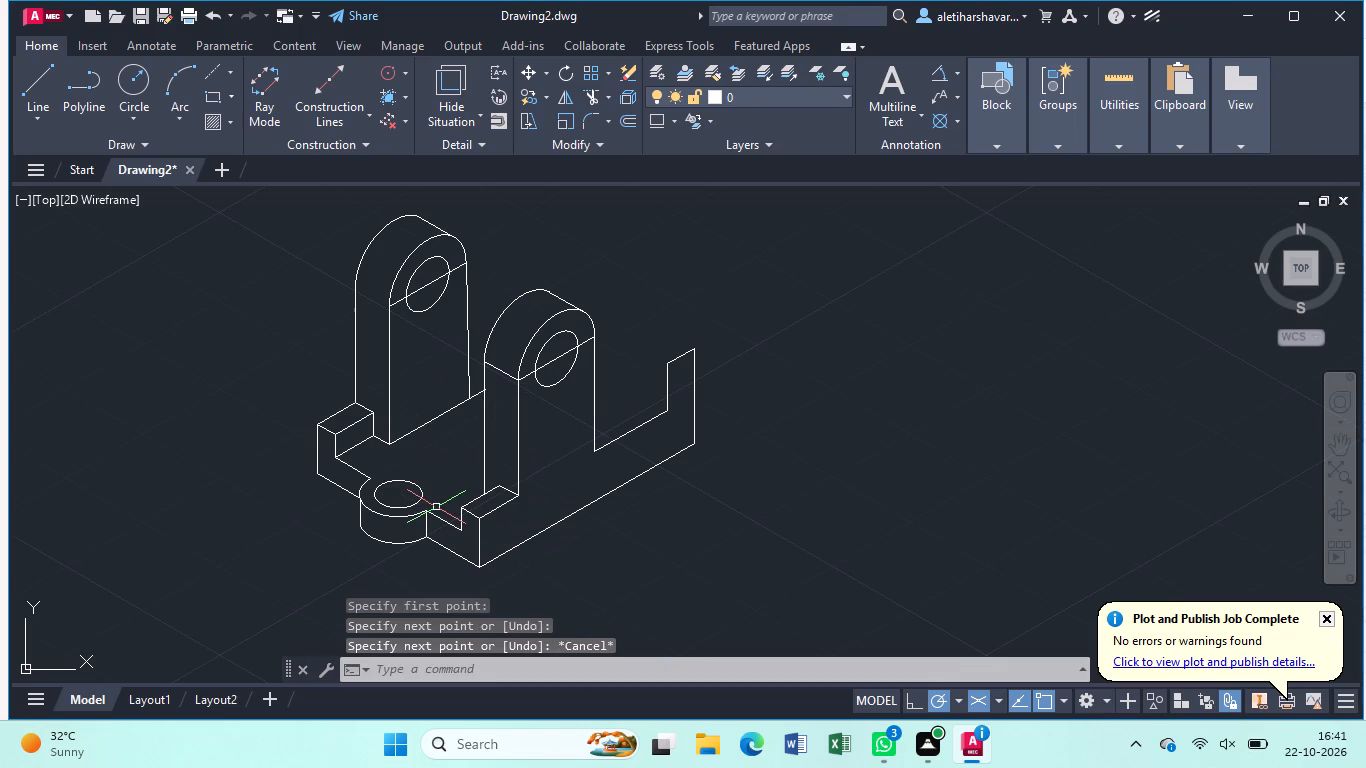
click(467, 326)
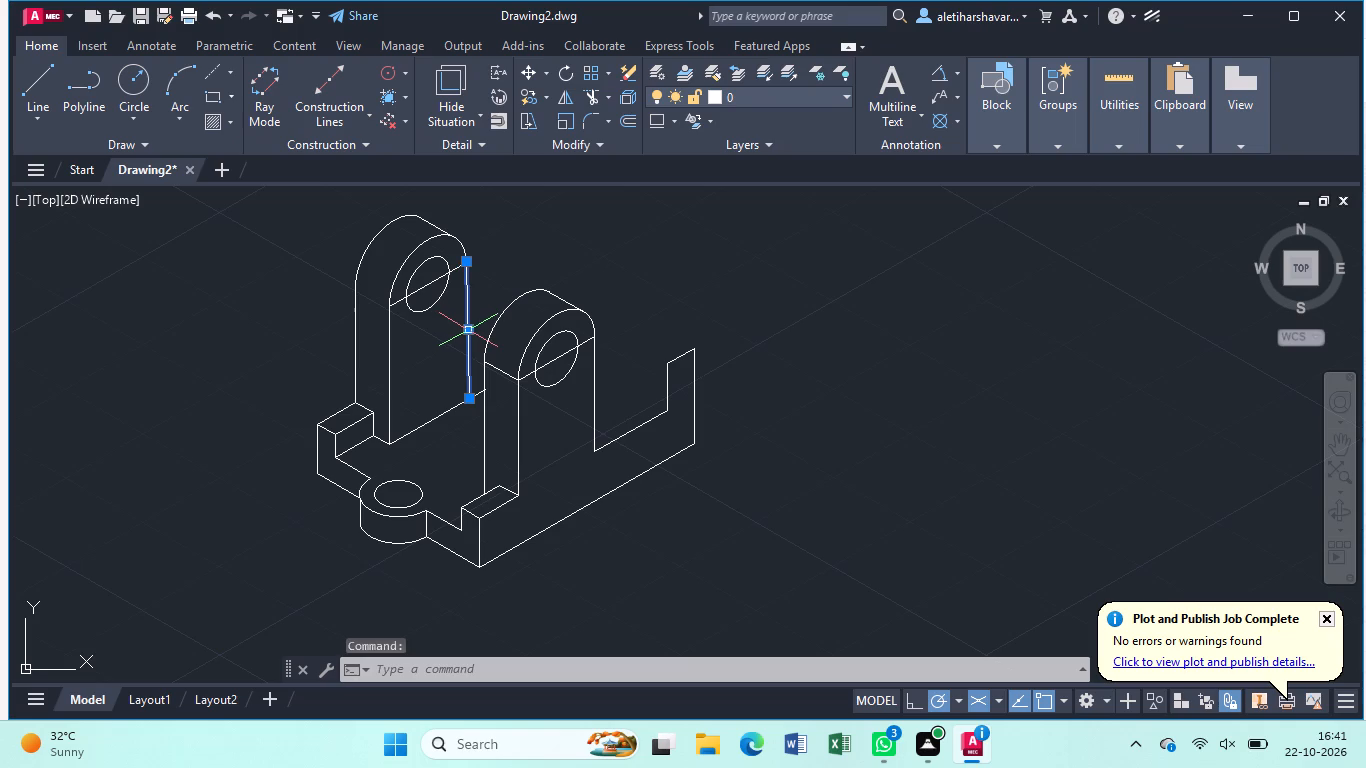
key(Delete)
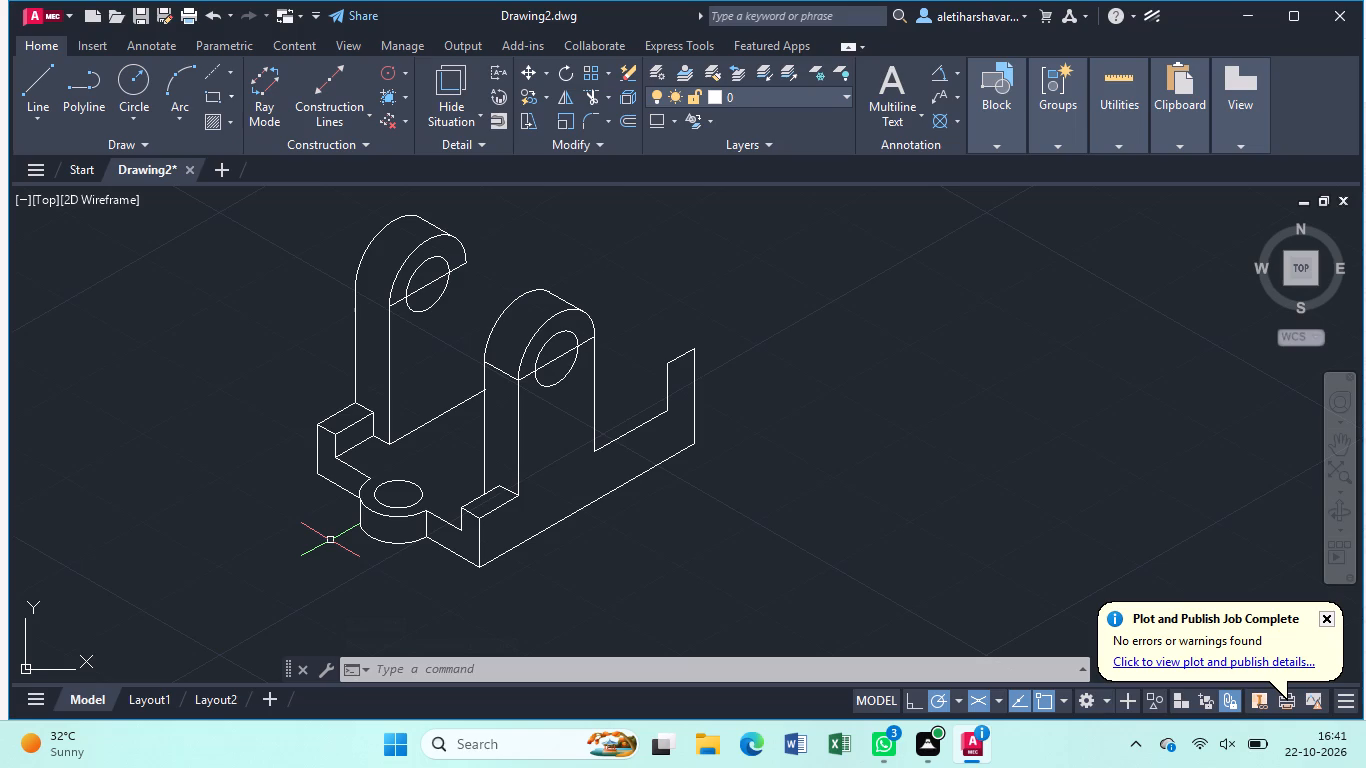
Draw a vertical line from the end of the far upright's front outer arc down past its base line.
key(l)
key(Return)
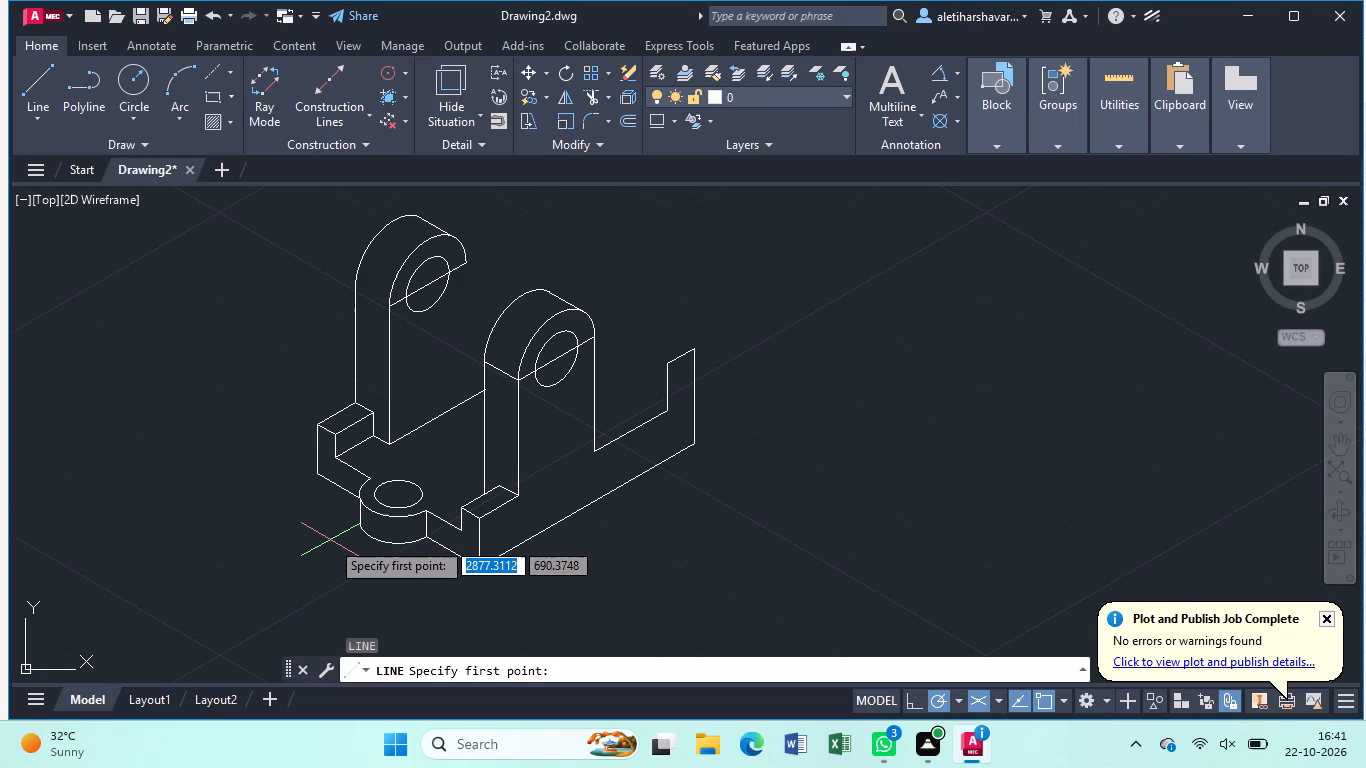
click(468, 267)
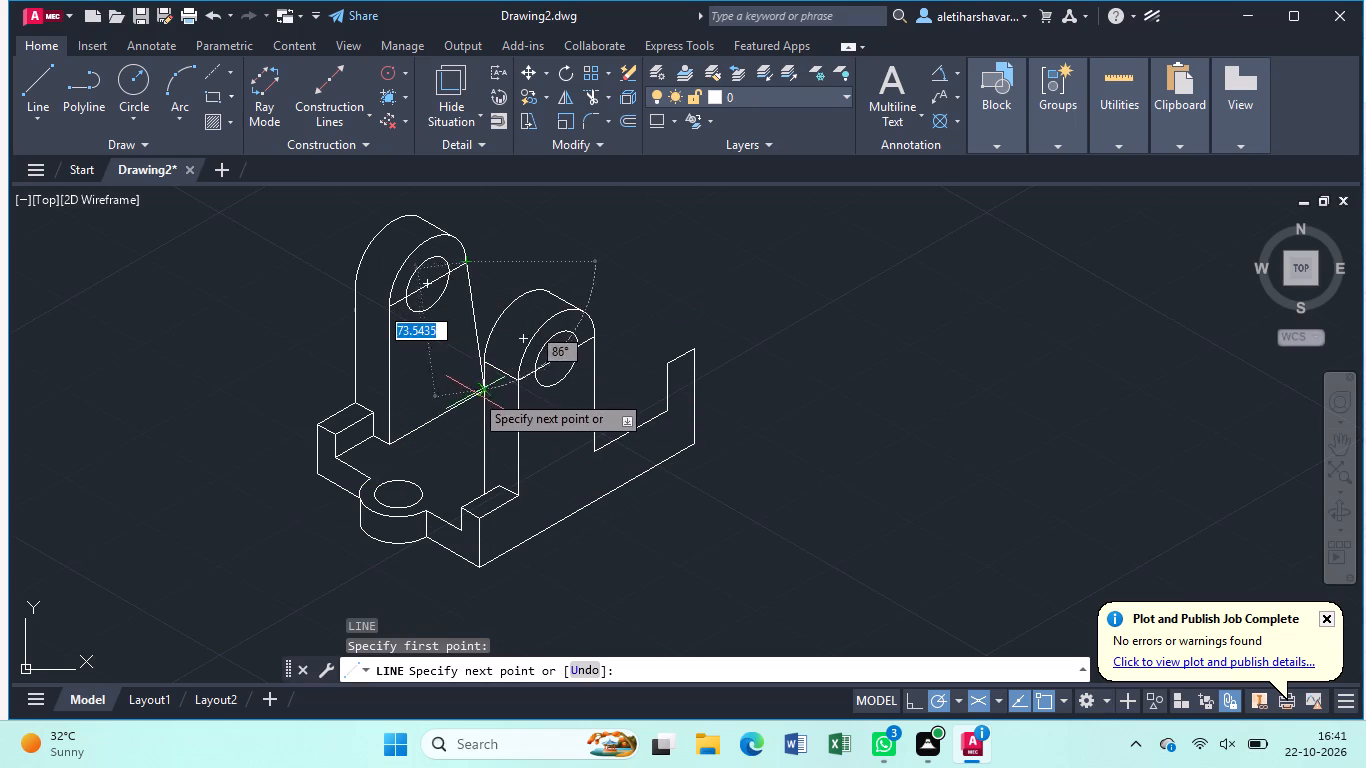
click(462, 423)
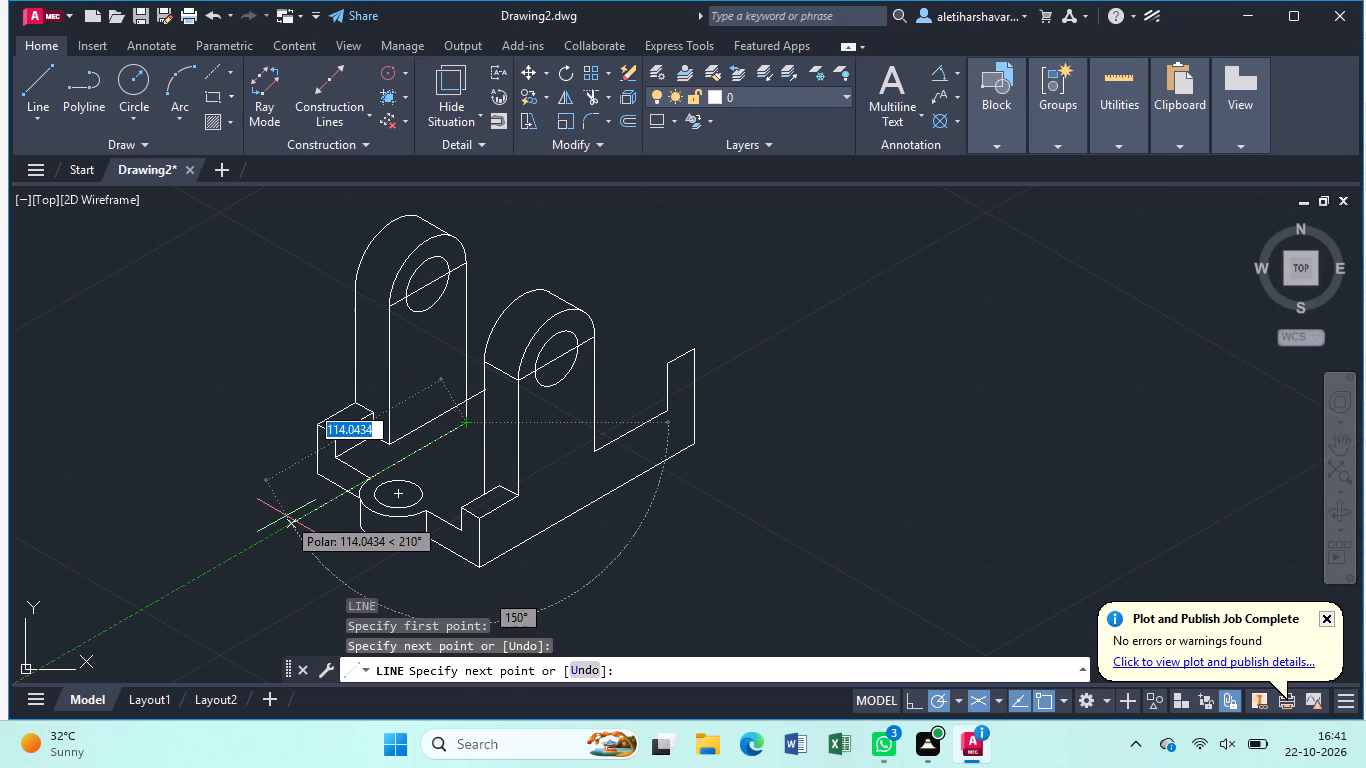
key(Escape)
Trim the overhanging ends of the base line and the new vertical edge at the far upright's bottom corner.
text(tr)
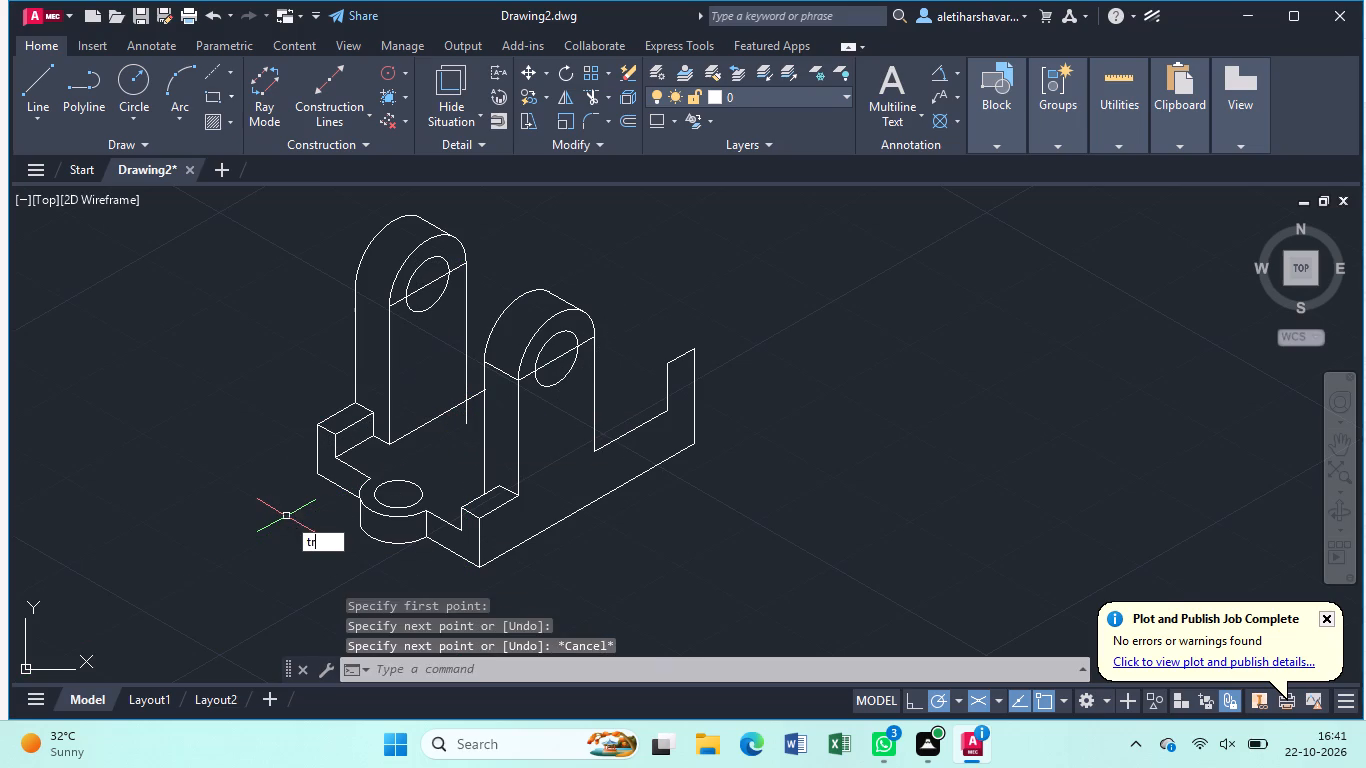
key(Return)
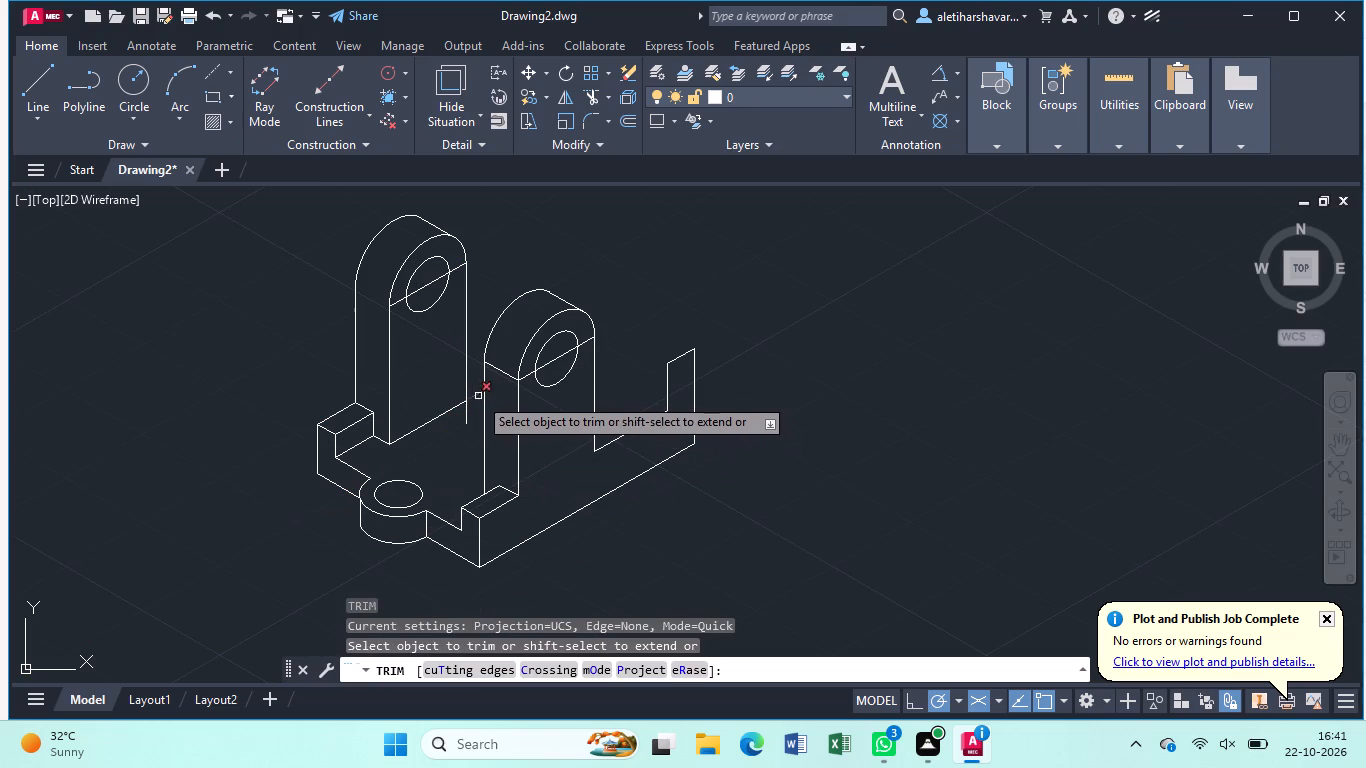
click(473, 398)
click(468, 415)
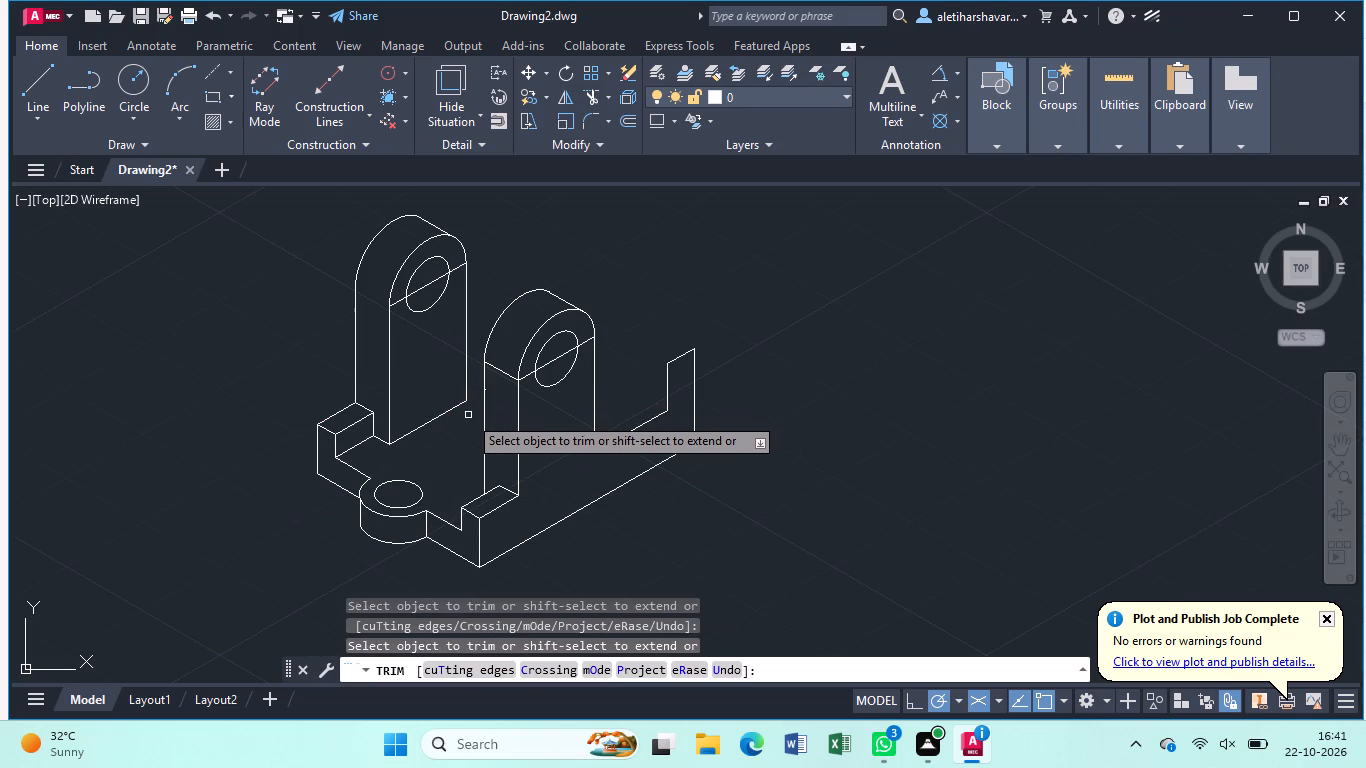
key(Escape)
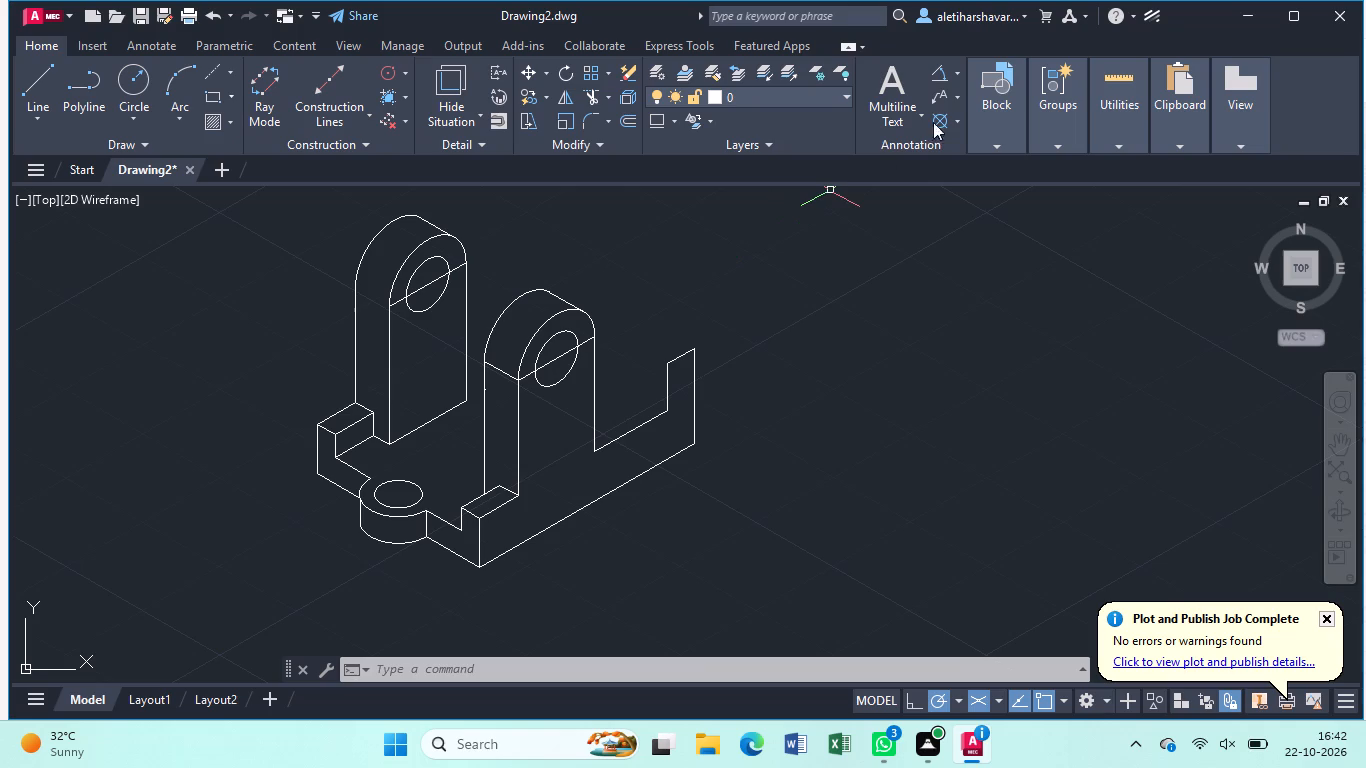
Measure the base's lower front edge from corner to corner across the boss with a temporary aligned dimension.
click(958, 75)
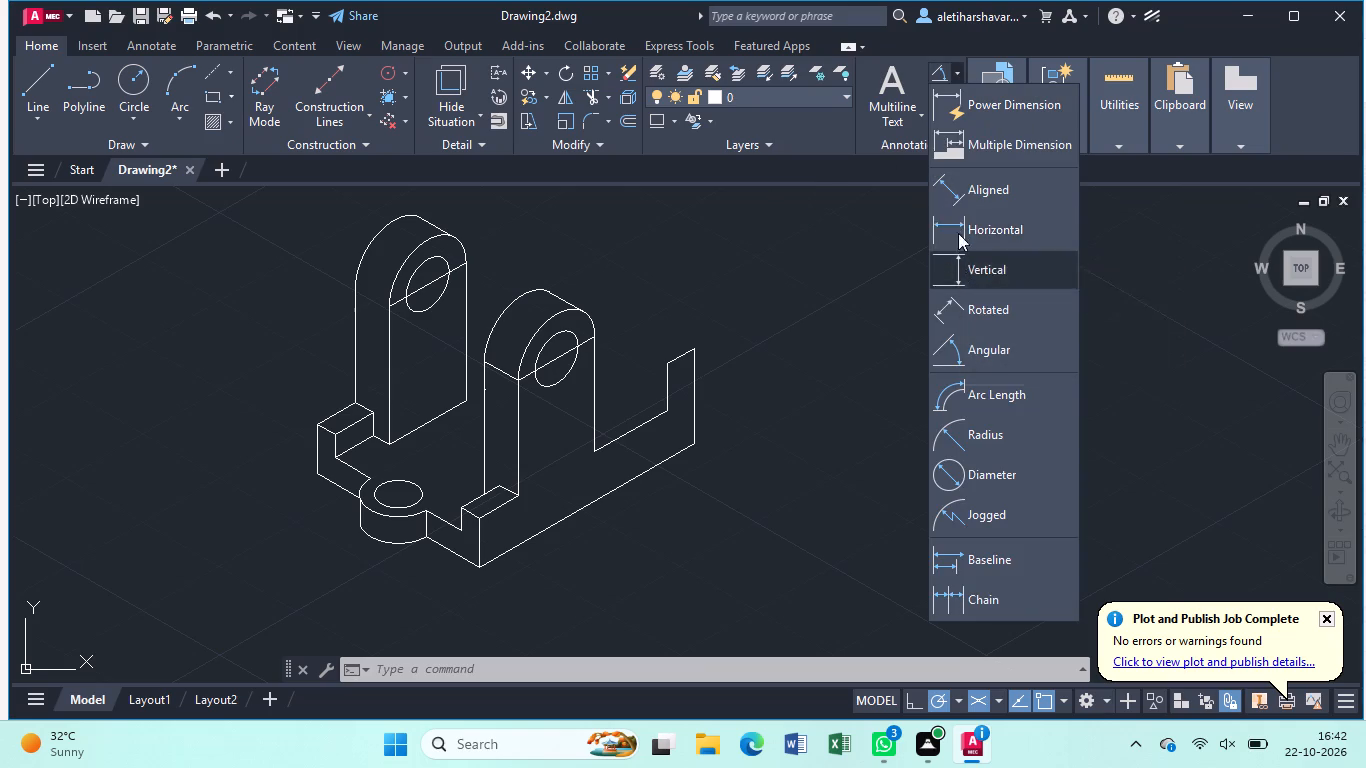
click(958, 189)
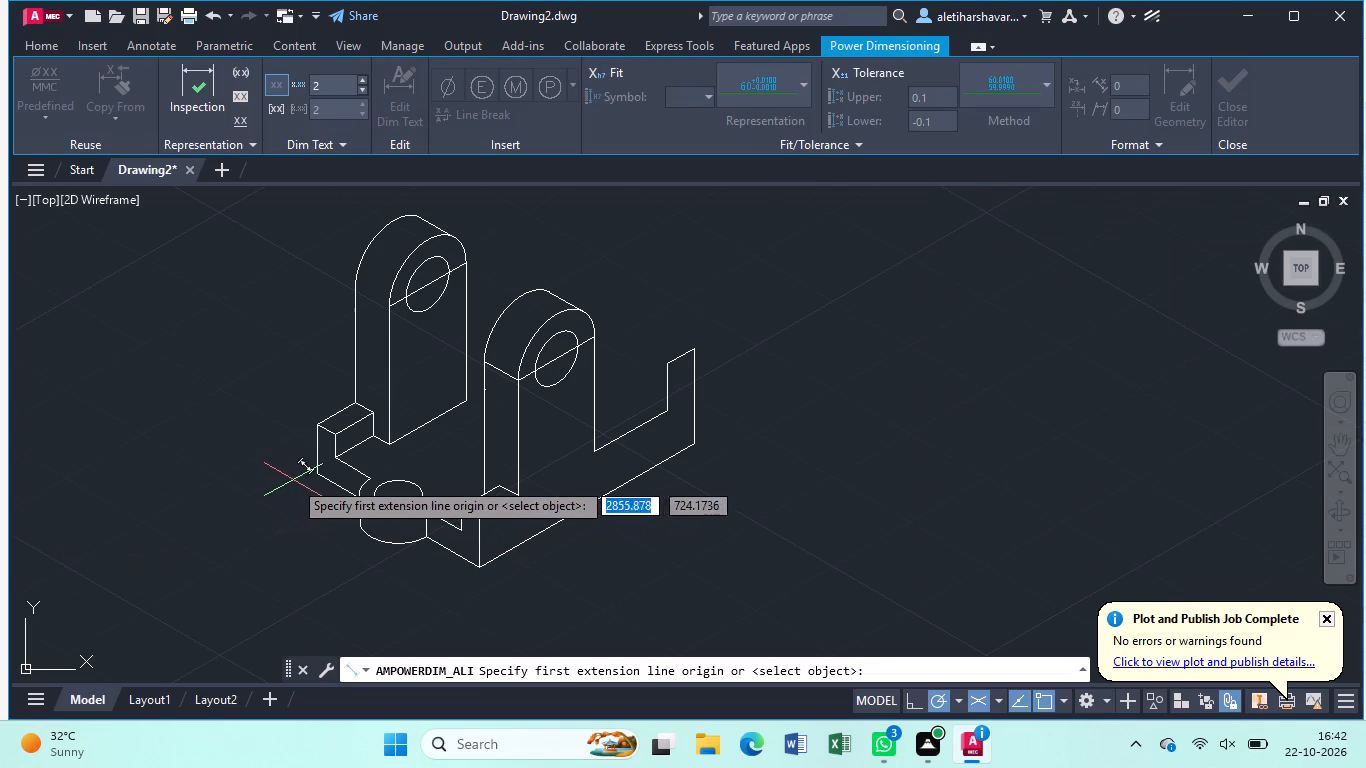
click(314, 477)
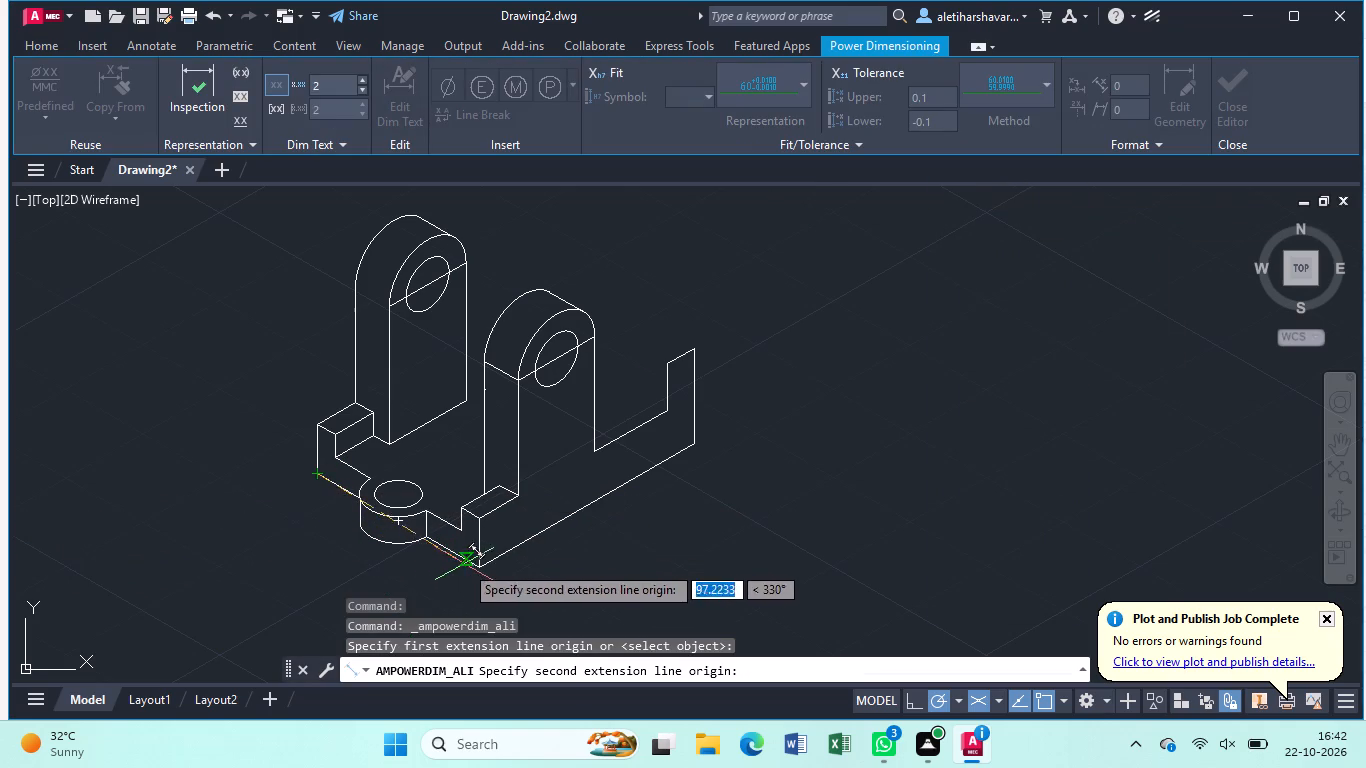
click(476, 567)
click(416, 591)
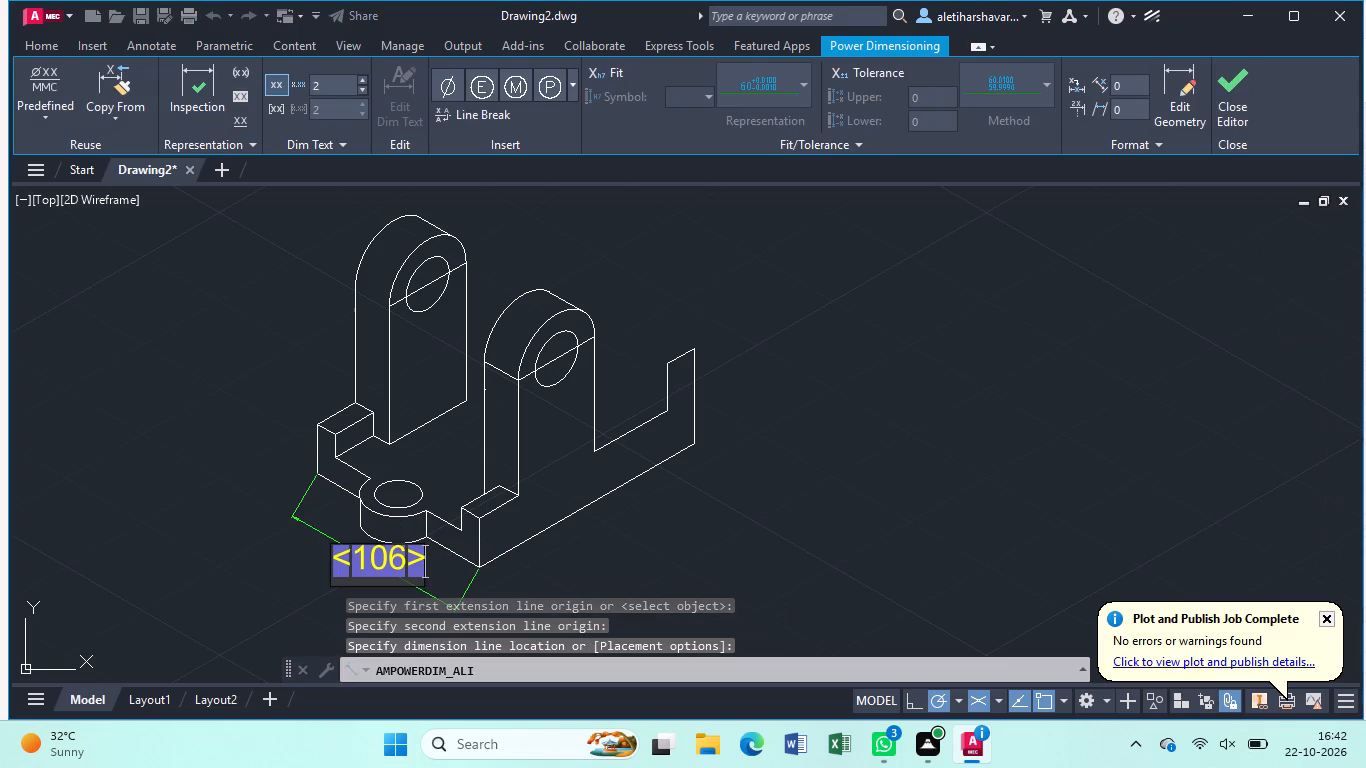
key(Escape)
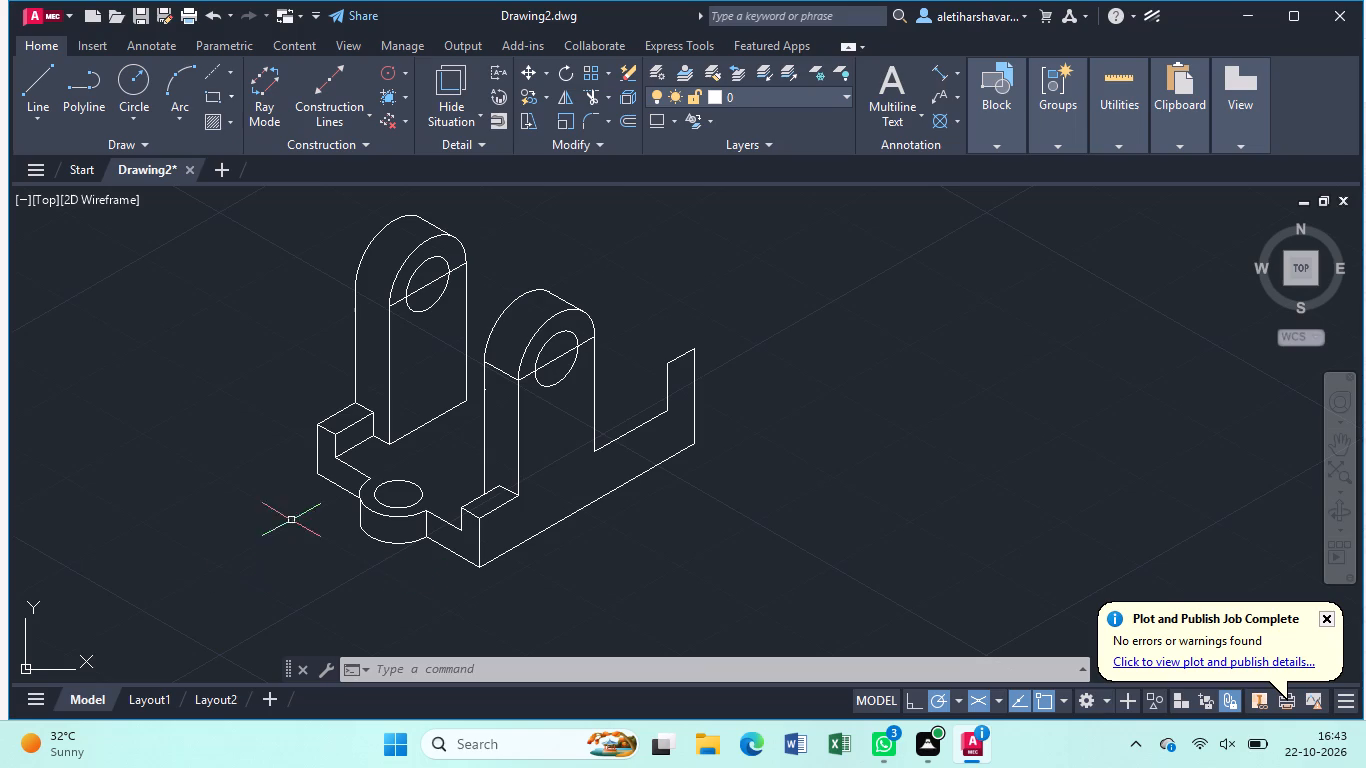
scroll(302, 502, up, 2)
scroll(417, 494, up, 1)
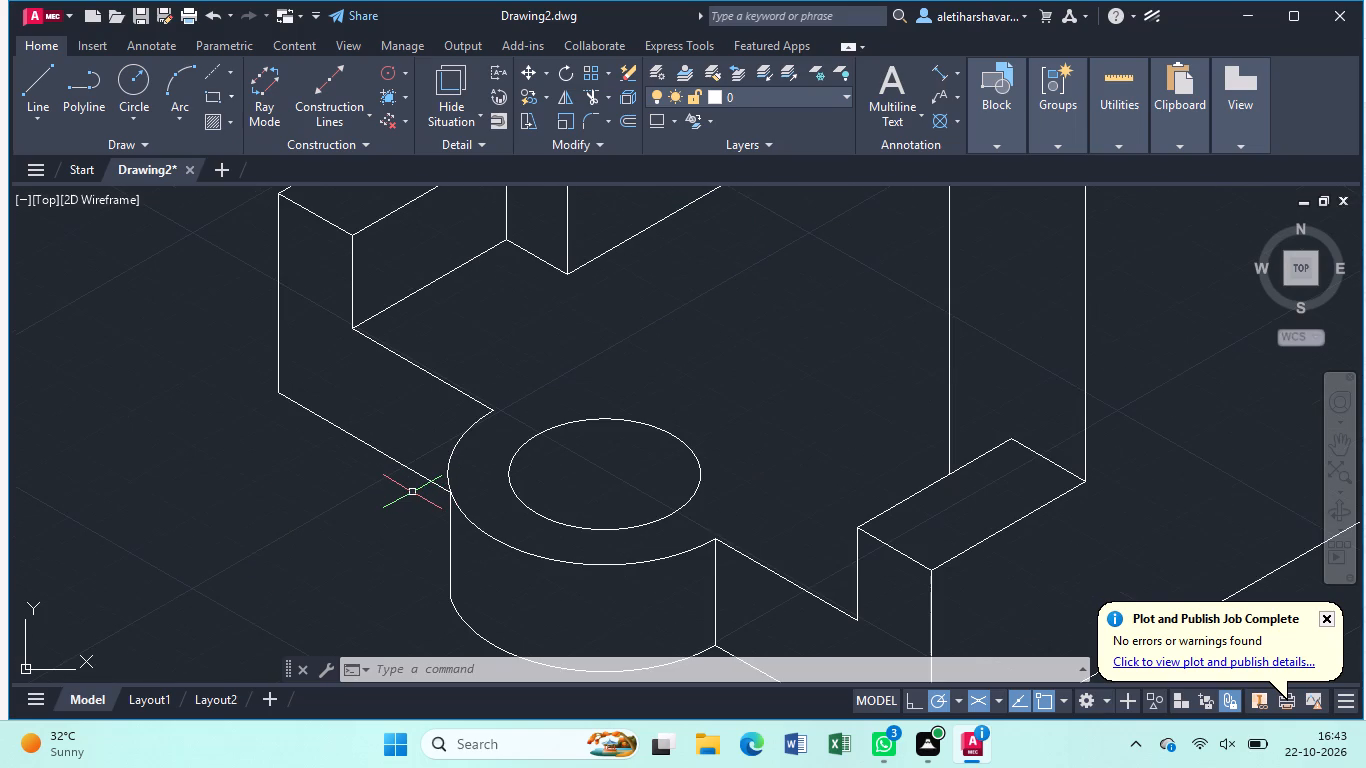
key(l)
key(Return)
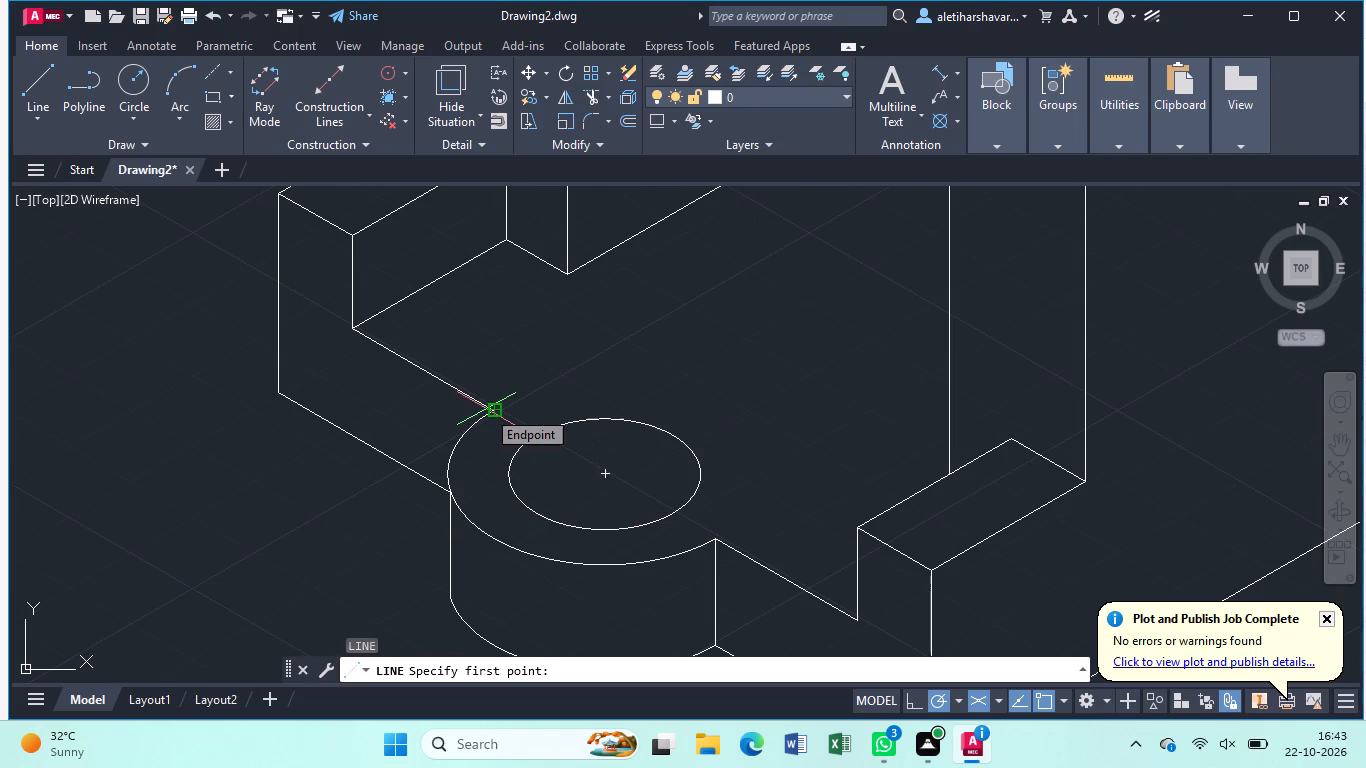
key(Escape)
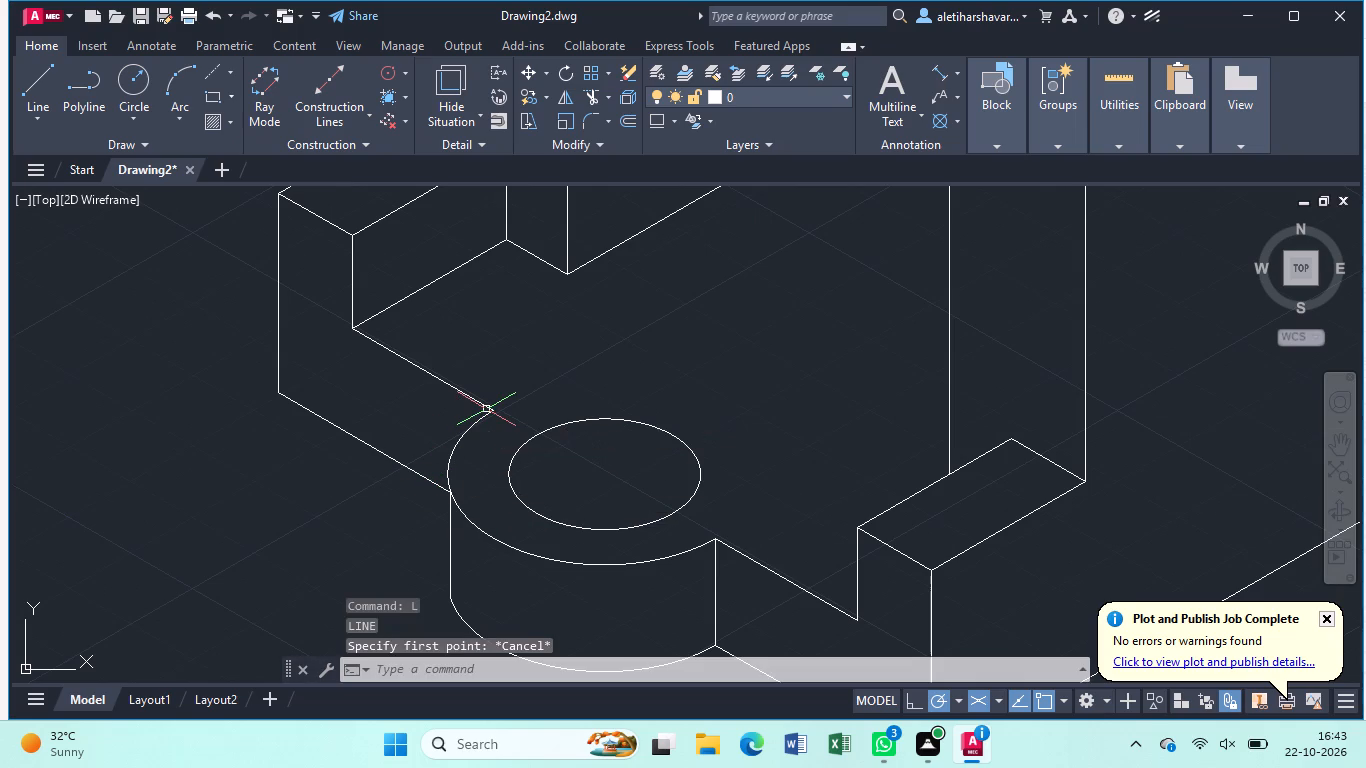
Trim the part of the base's upper front edge that meets the boss's outer arc on the far upright's side.
text(tr)
key(Return)
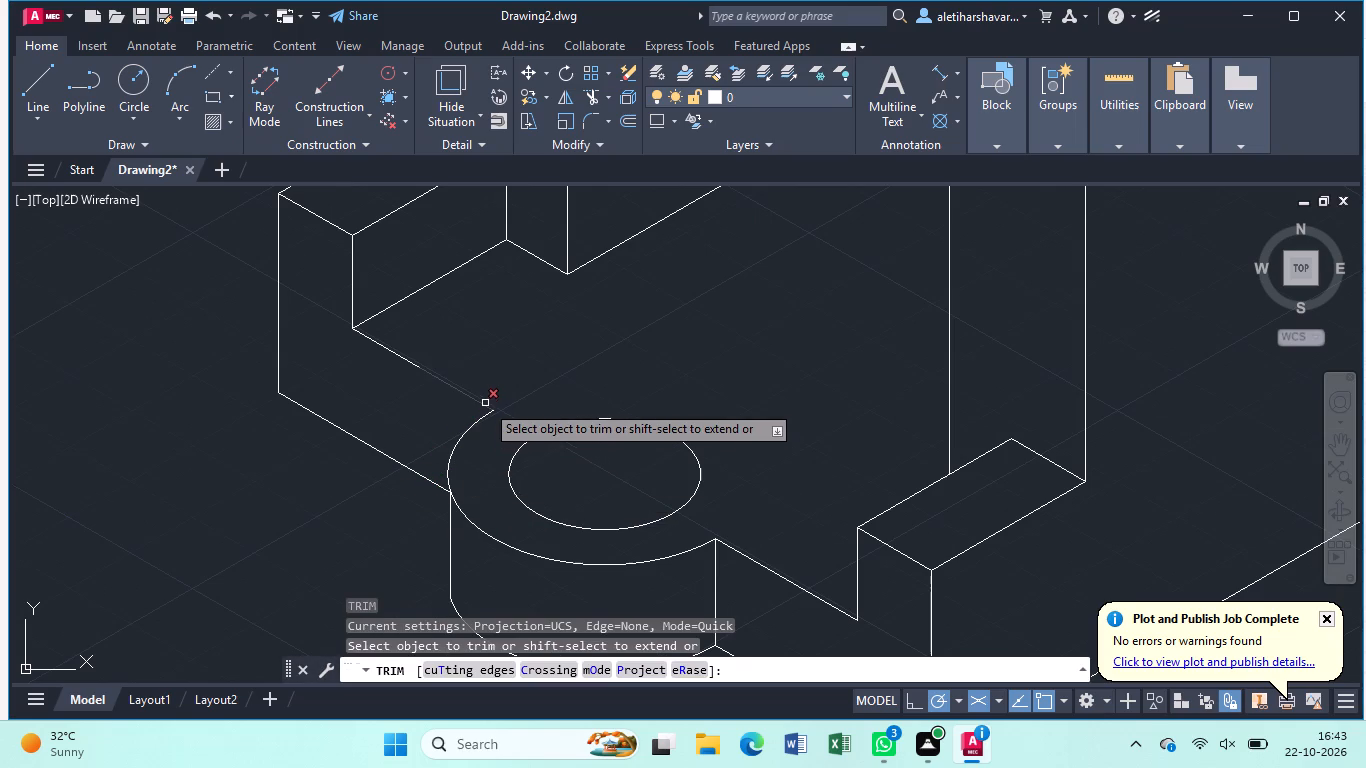
click(485, 402)
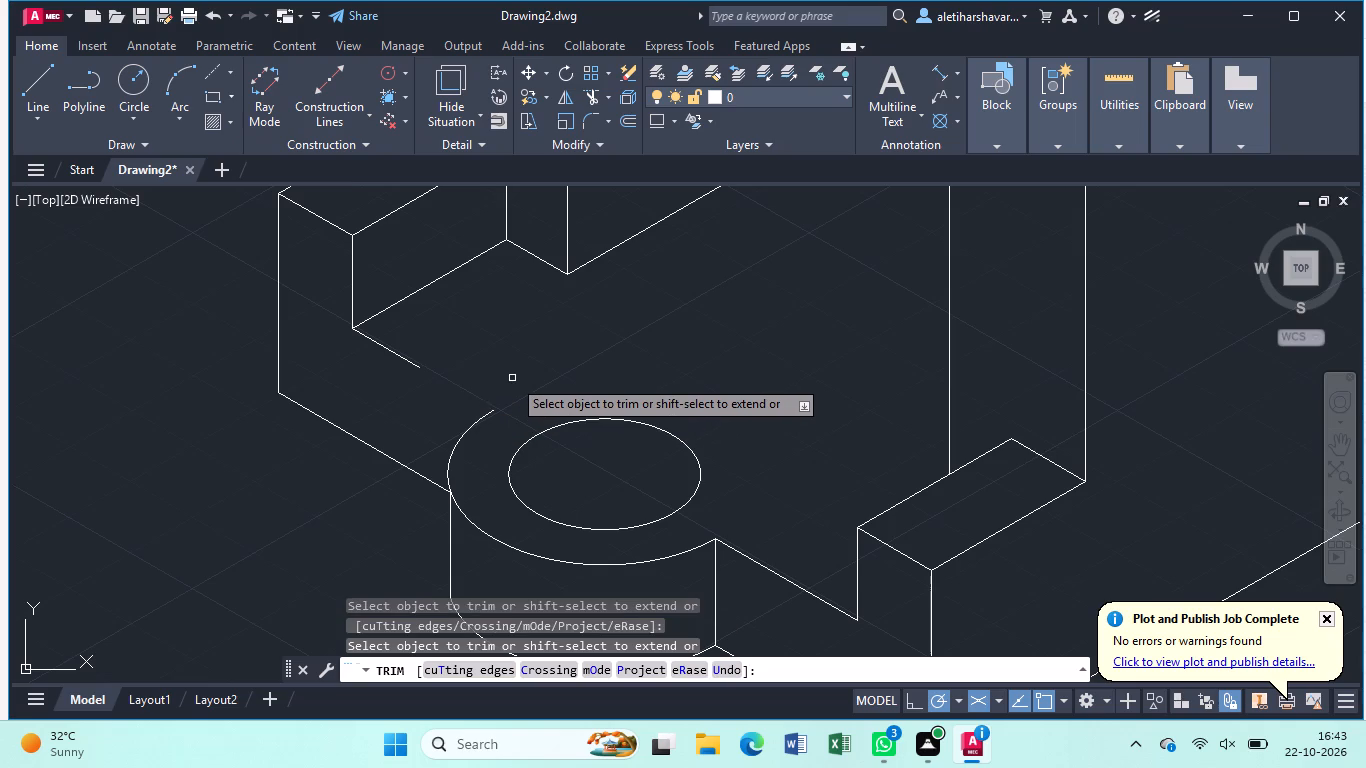
key(Escape)
Draw an 11-unit line at 150° from the boss's outer arc end, followed by a short freehand segment slanting across the base surface.
key(l)
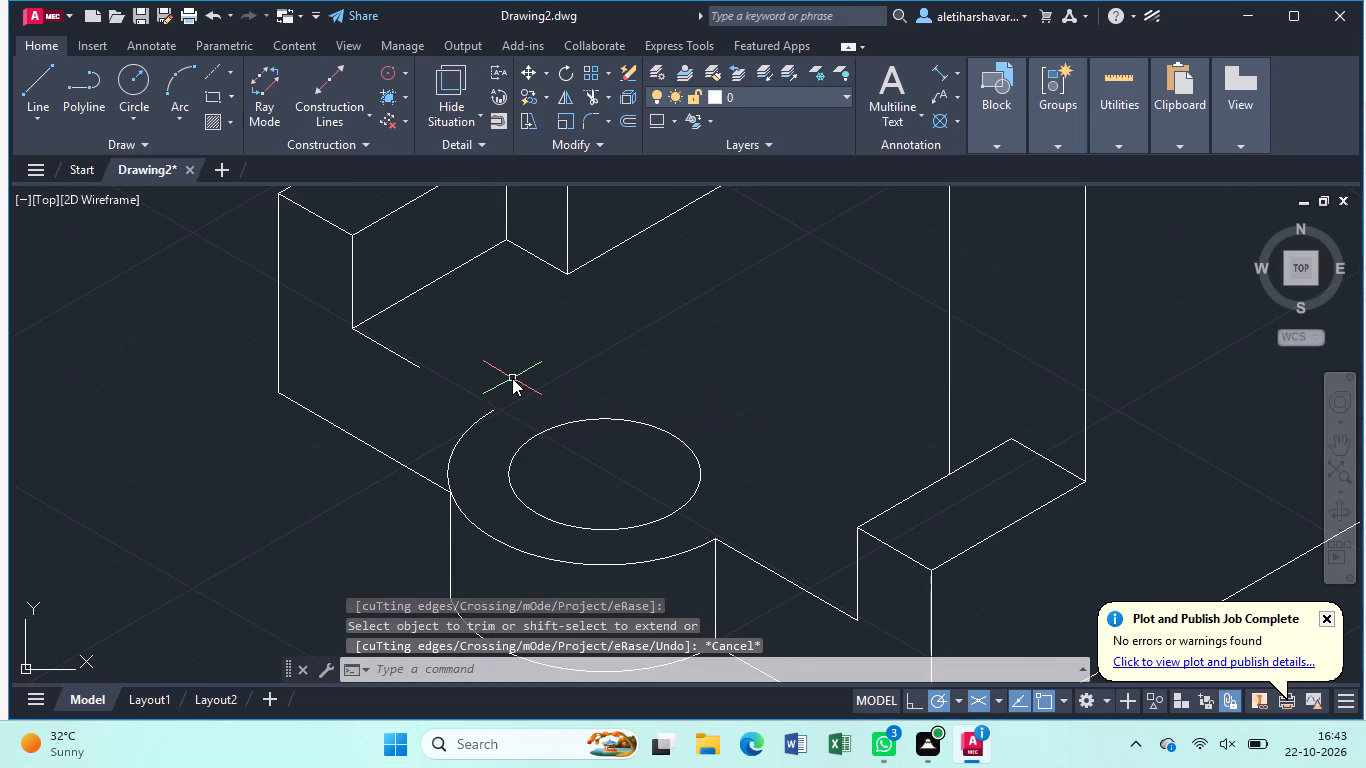
key(Return)
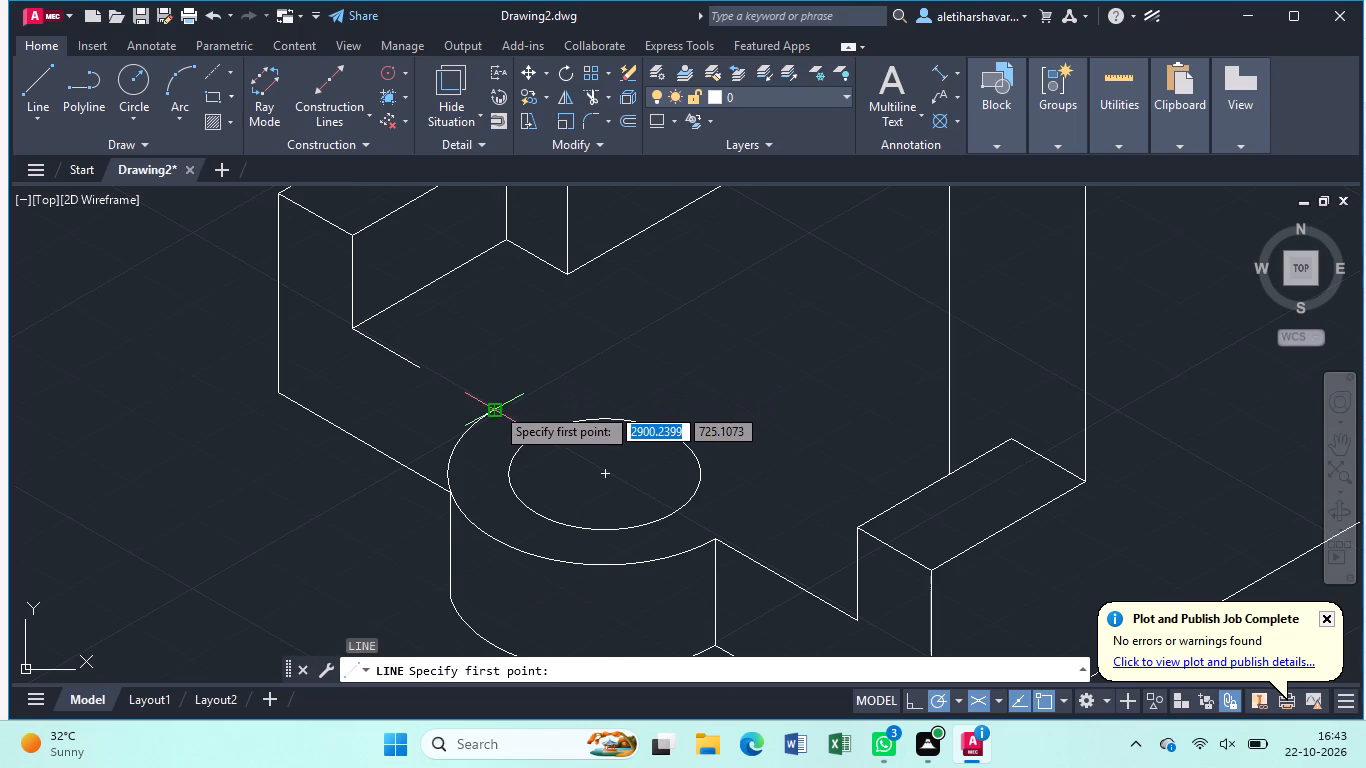
click(495, 406)
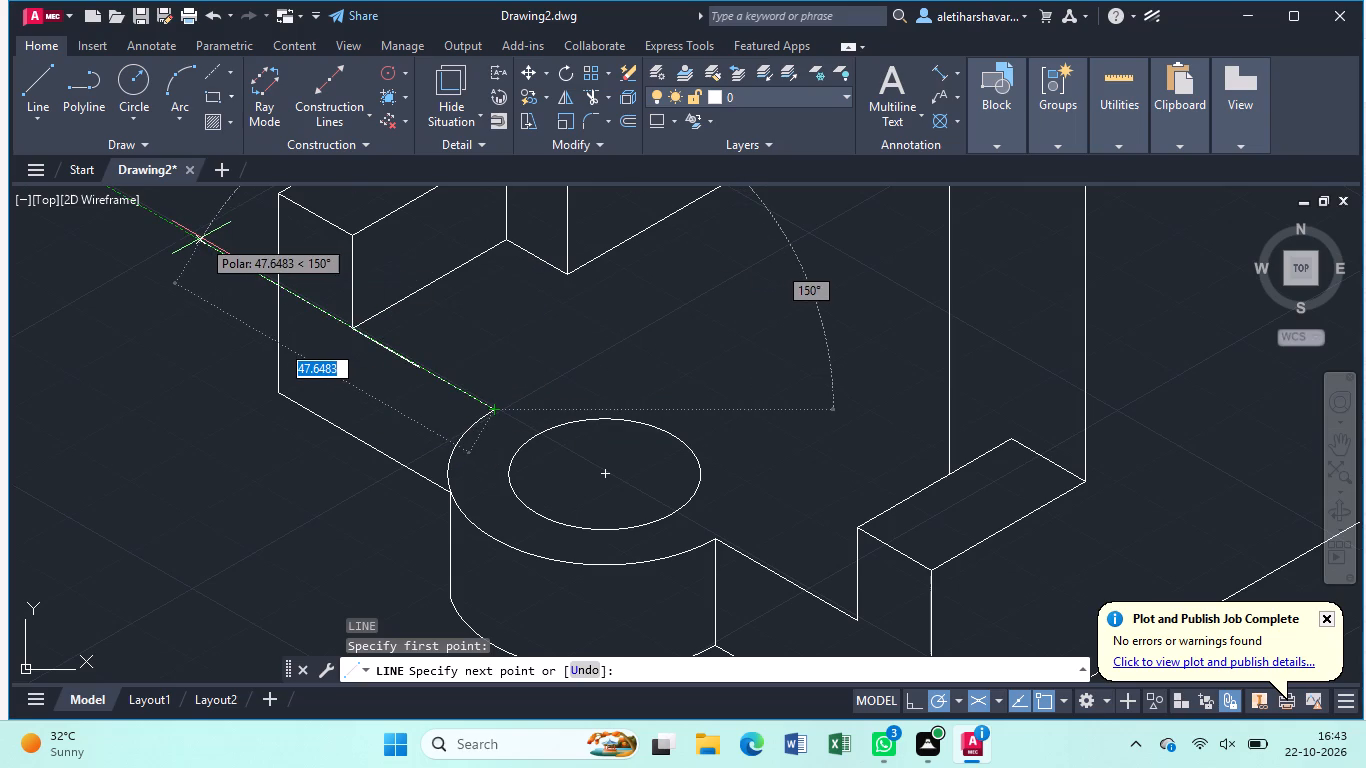
text(11)
key(Return)
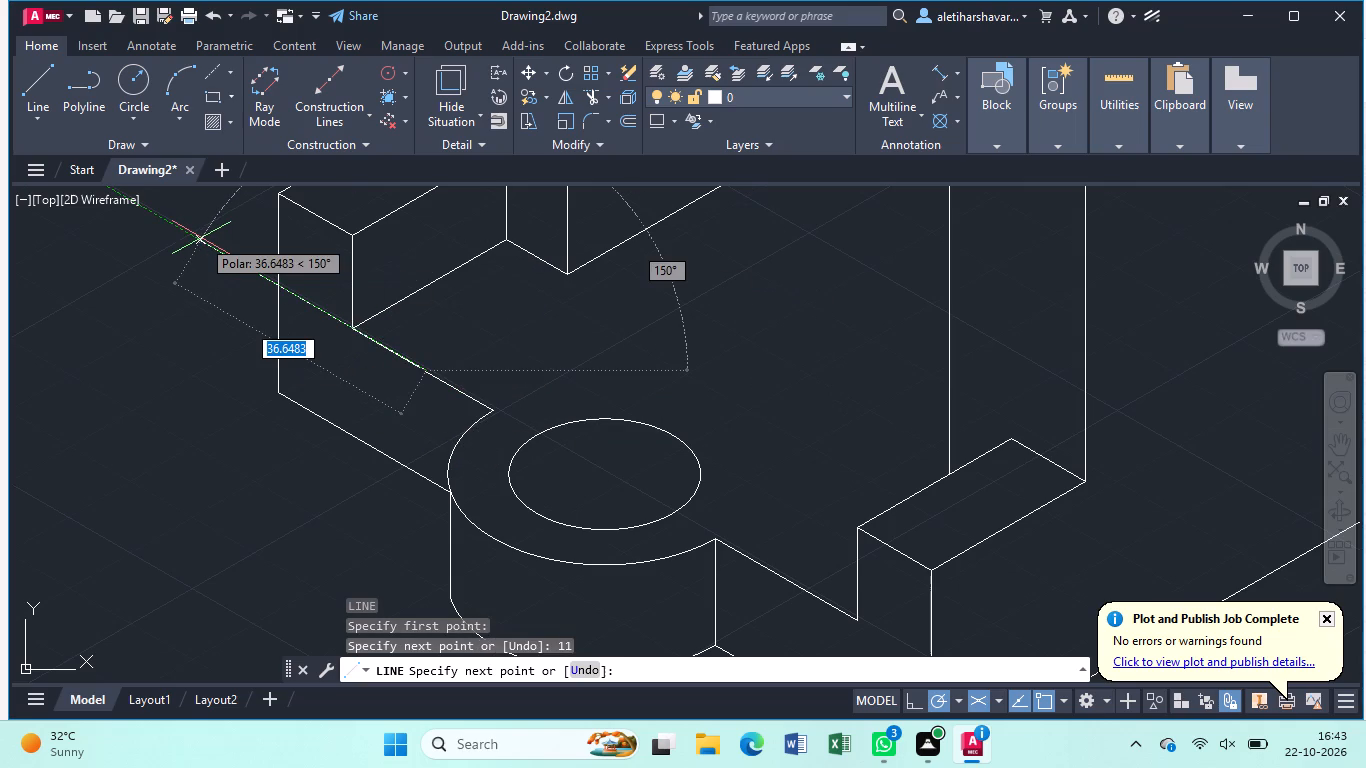
click(477, 327)
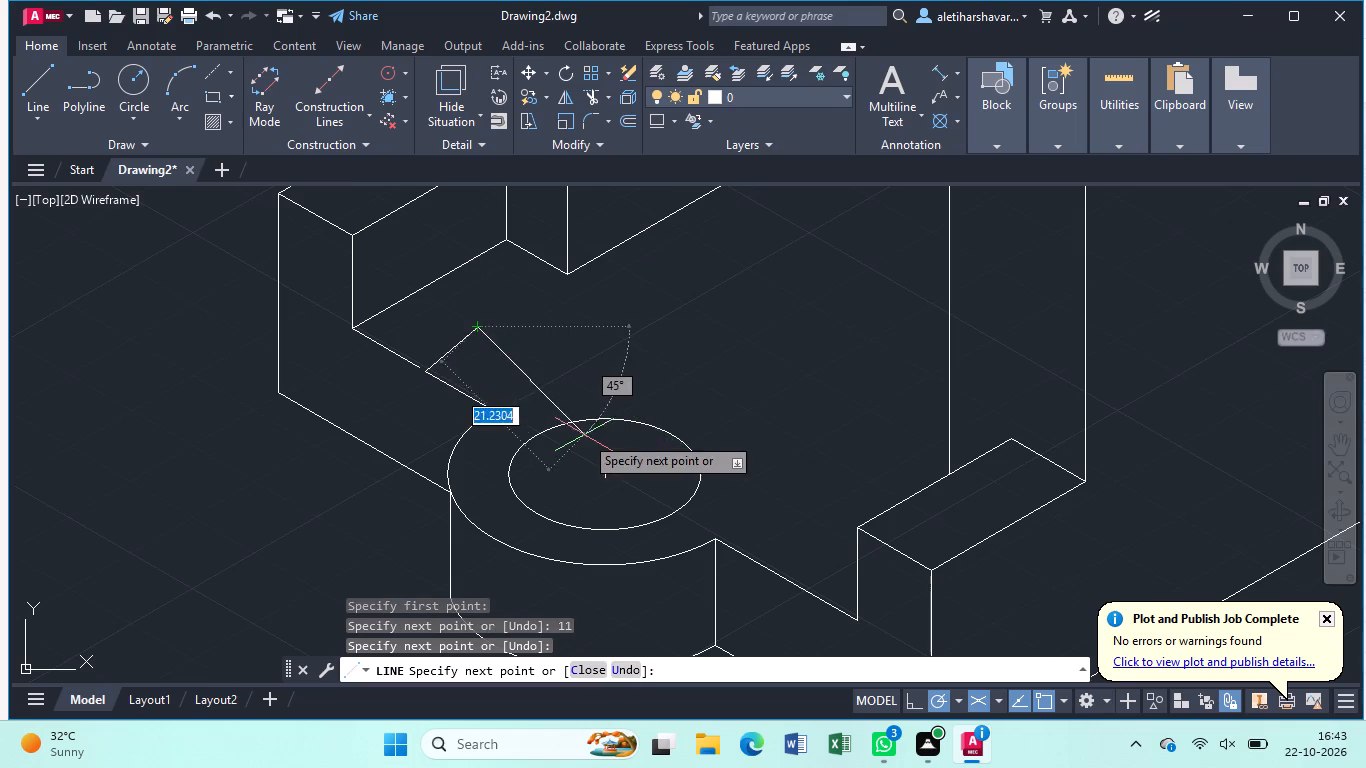
key(Escape)
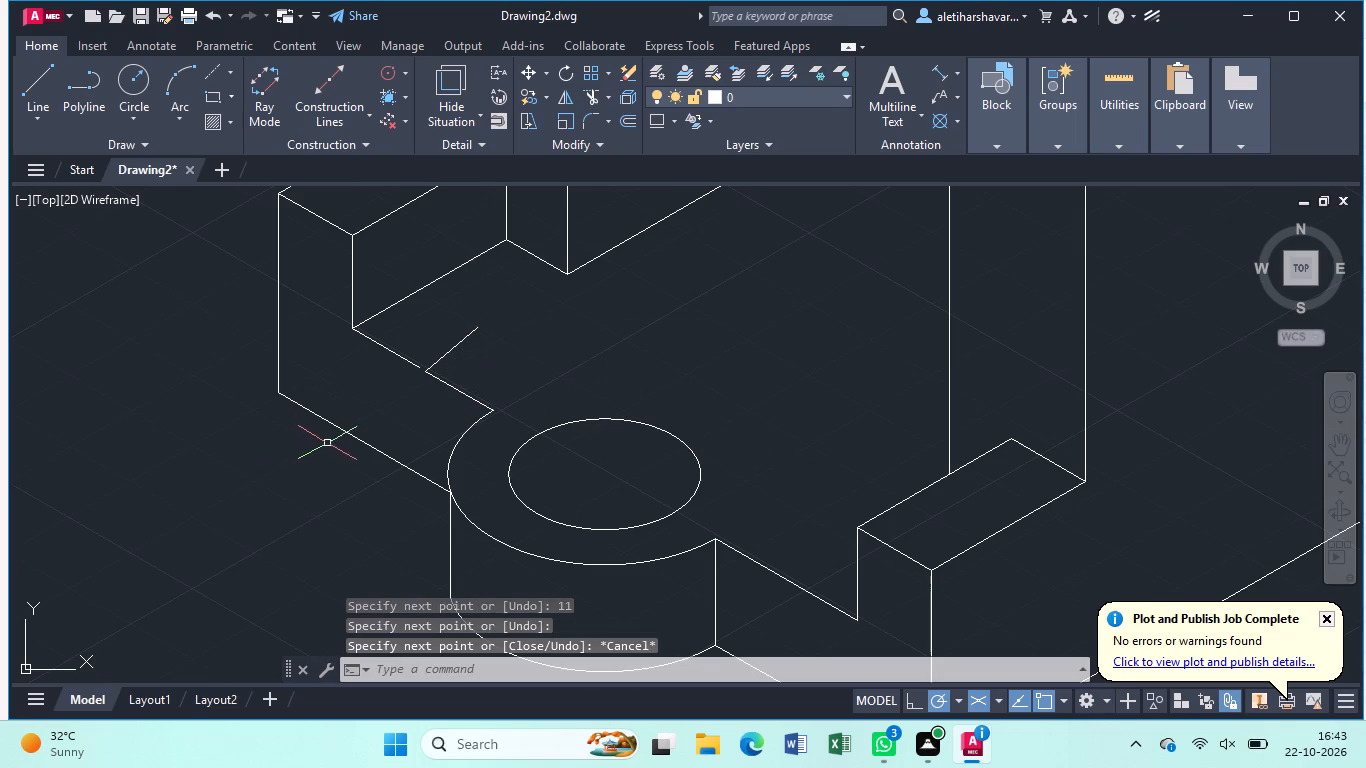
Erase the base's lower front edge between the outer corner on the far upright's side and the boss.
click(344, 429)
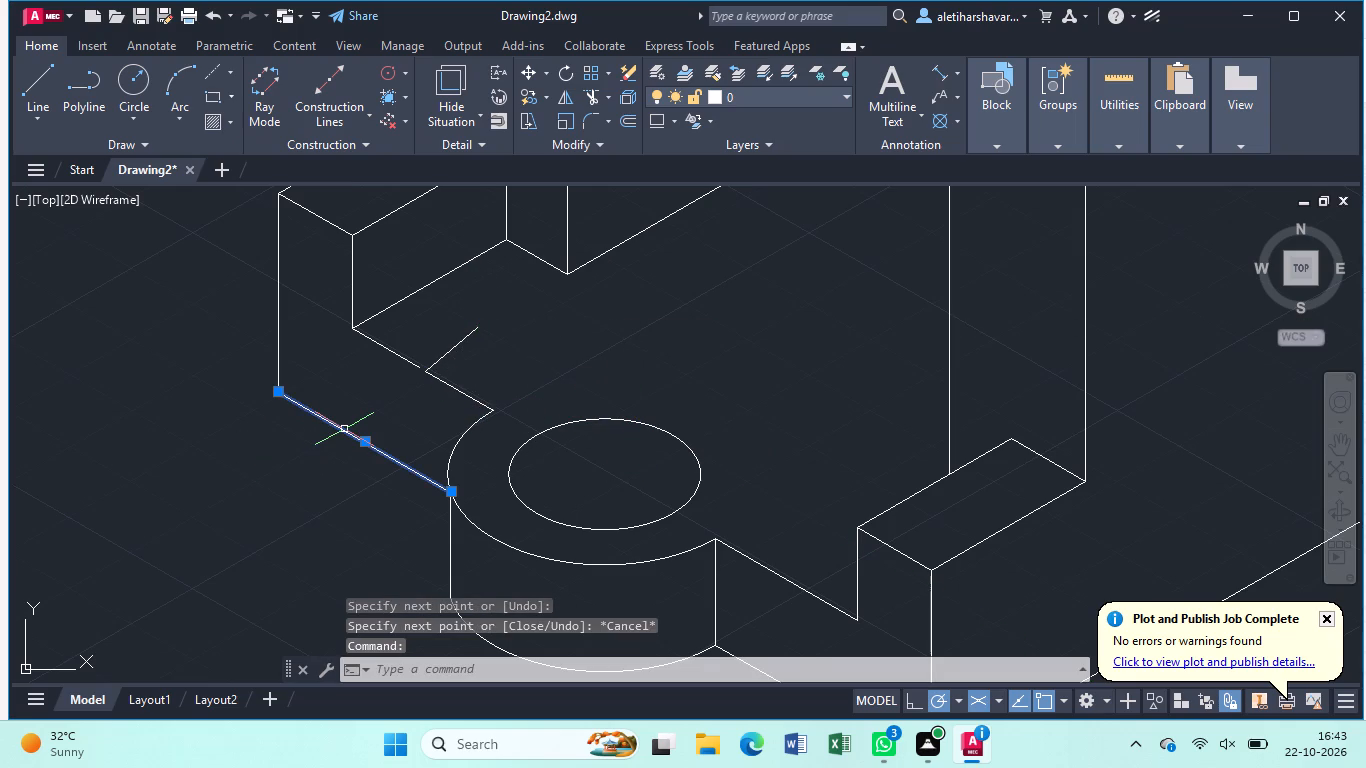
key(Delete)
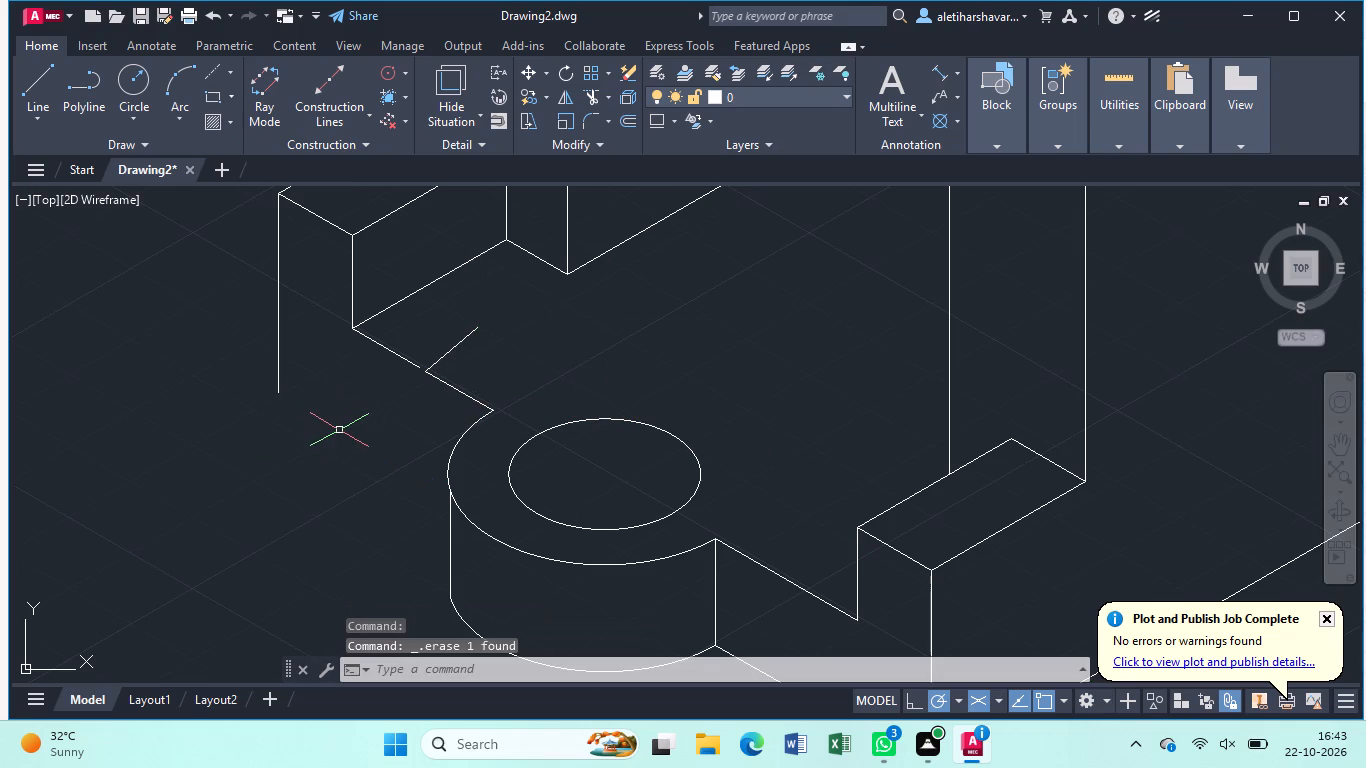
Copy the far upright with its hole and stepped corner block 12 units at 330°, from the block's lower corner to the short front line's end.
scroll(338, 430, down, 3)
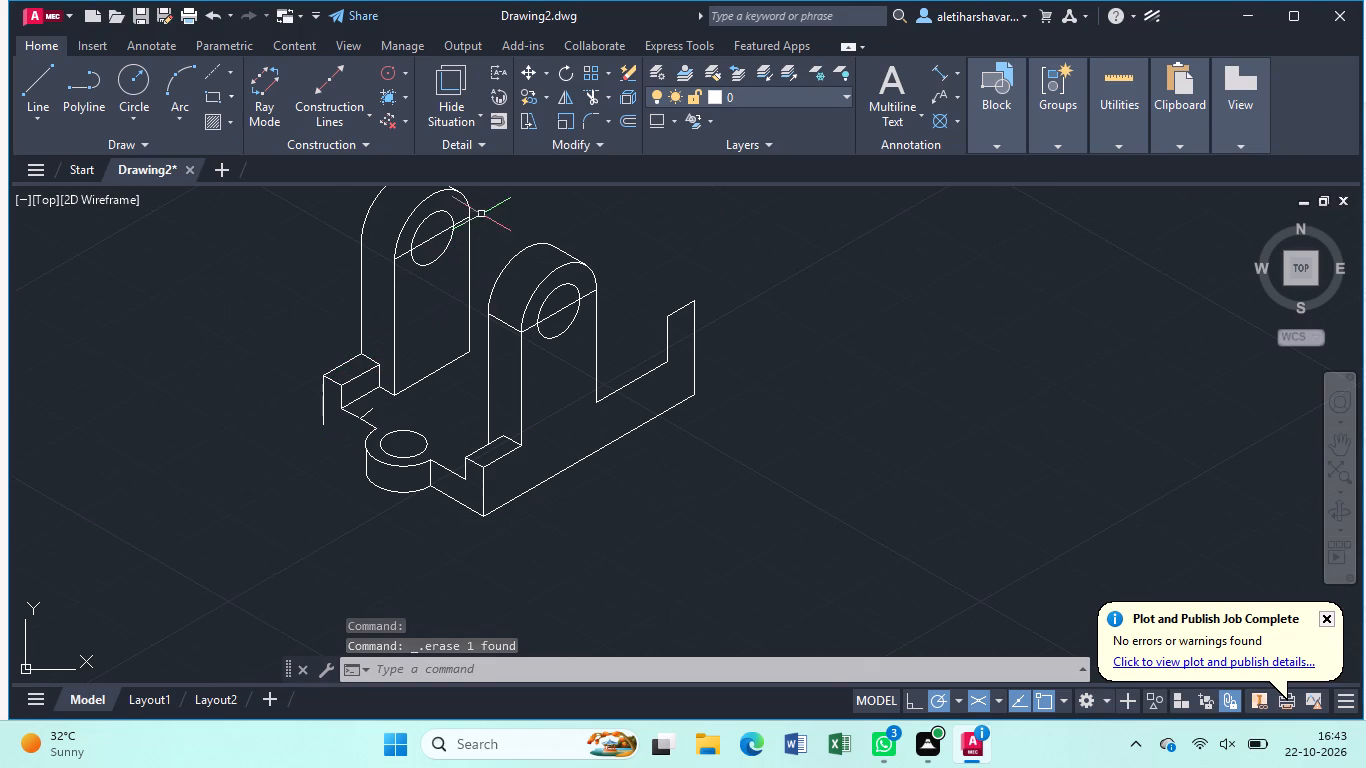
click(492, 203)
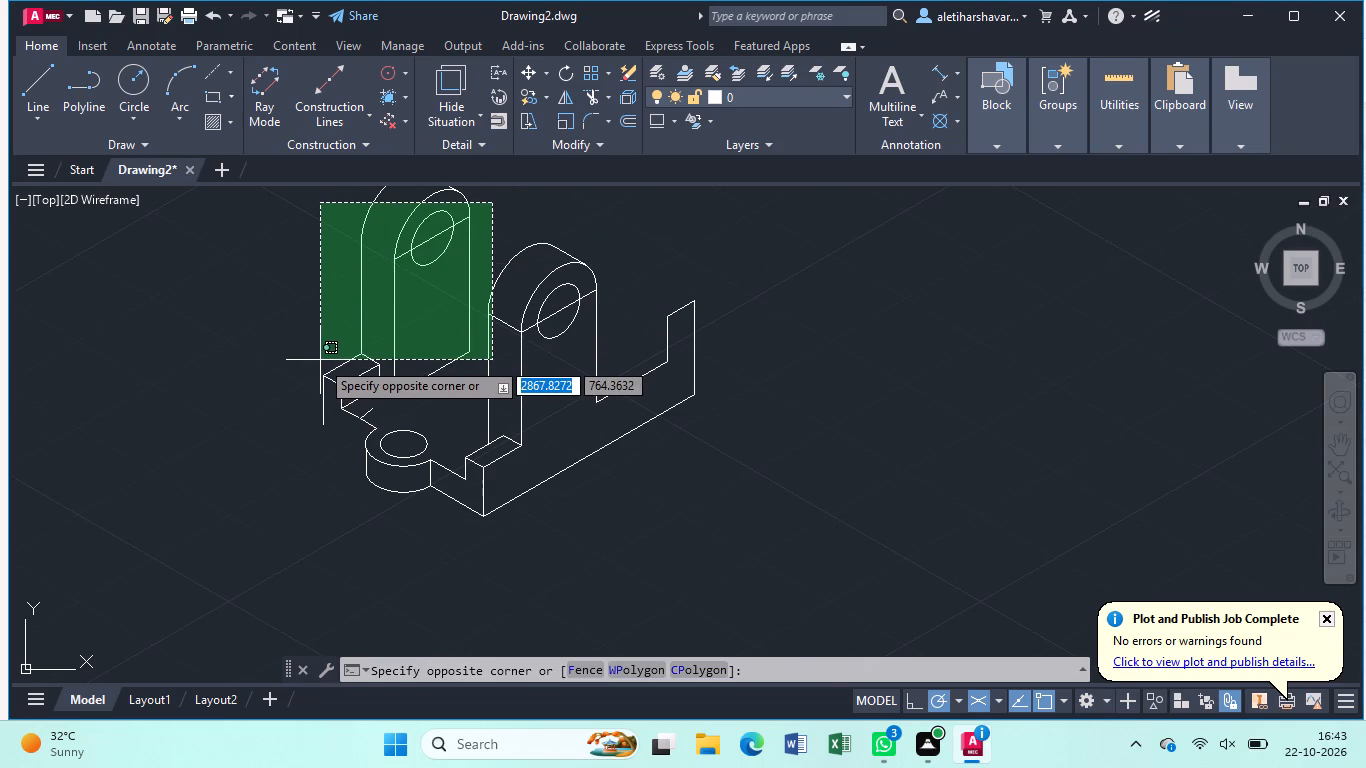
key(Escape)
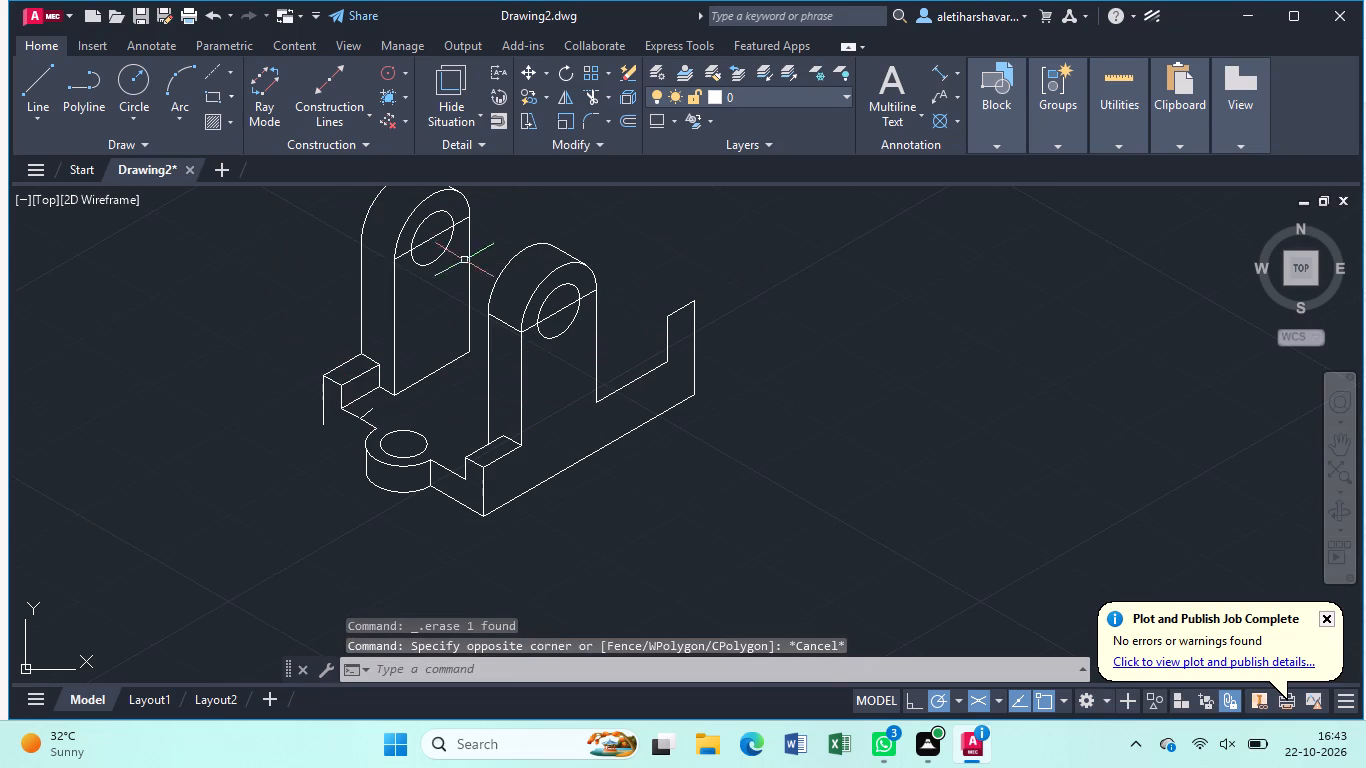
click(475, 244)
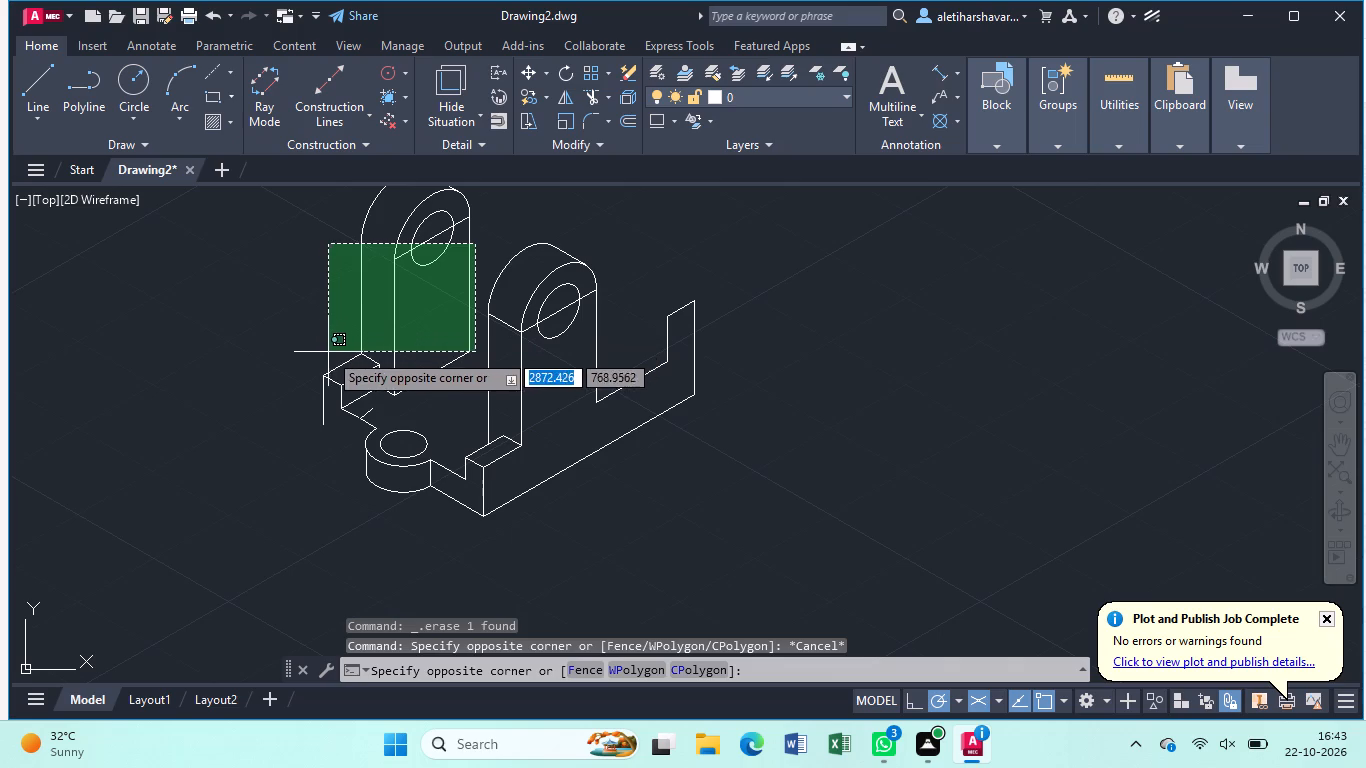
click(295, 396)
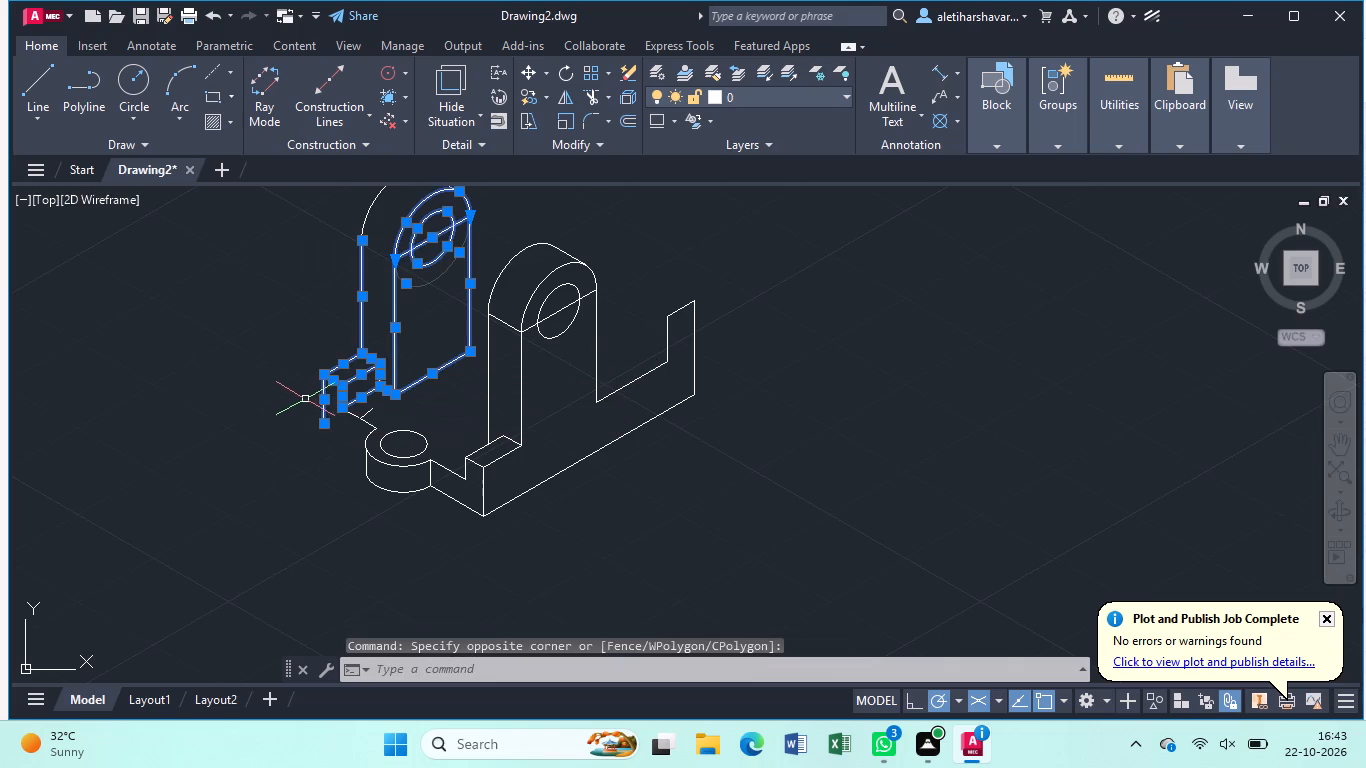
click(364, 218)
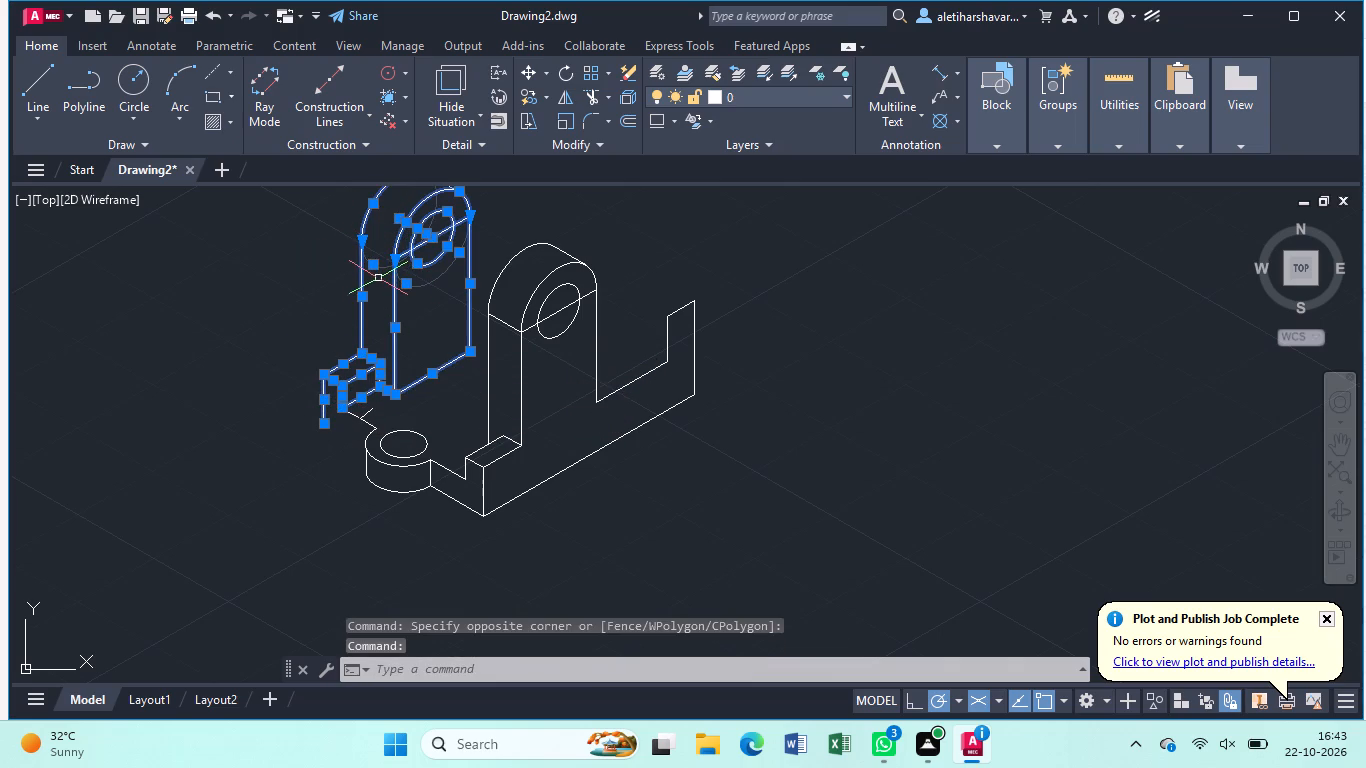
middle_drag(379, 280, 350, 369)
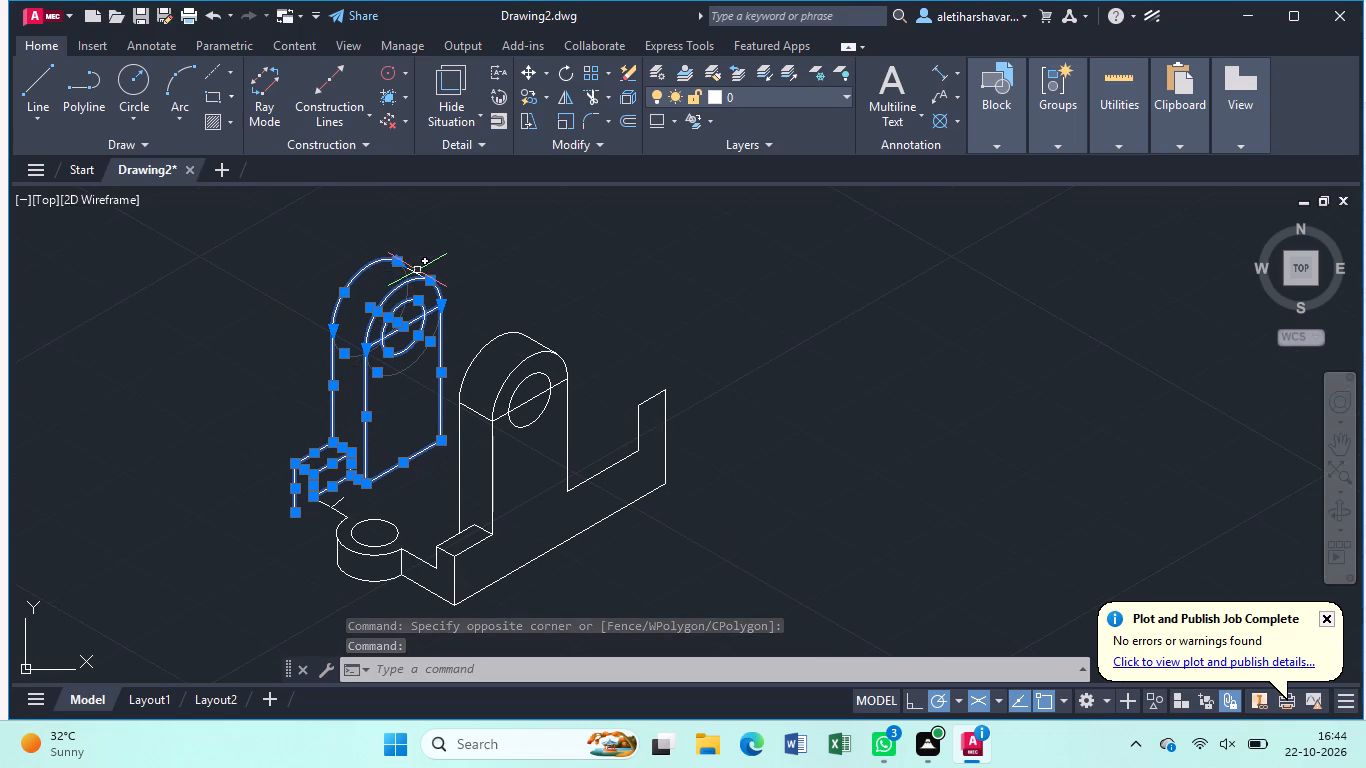
click(411, 272)
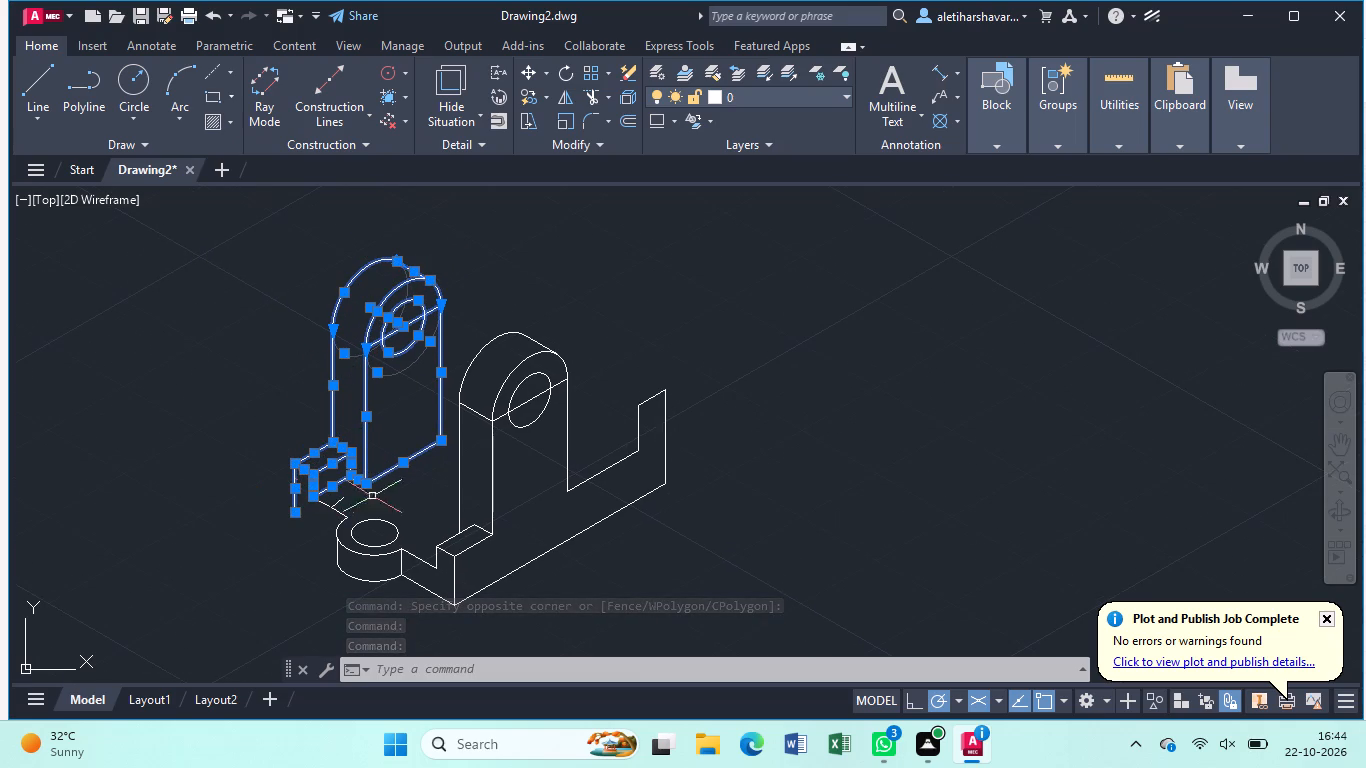
text(co)
key(Return)
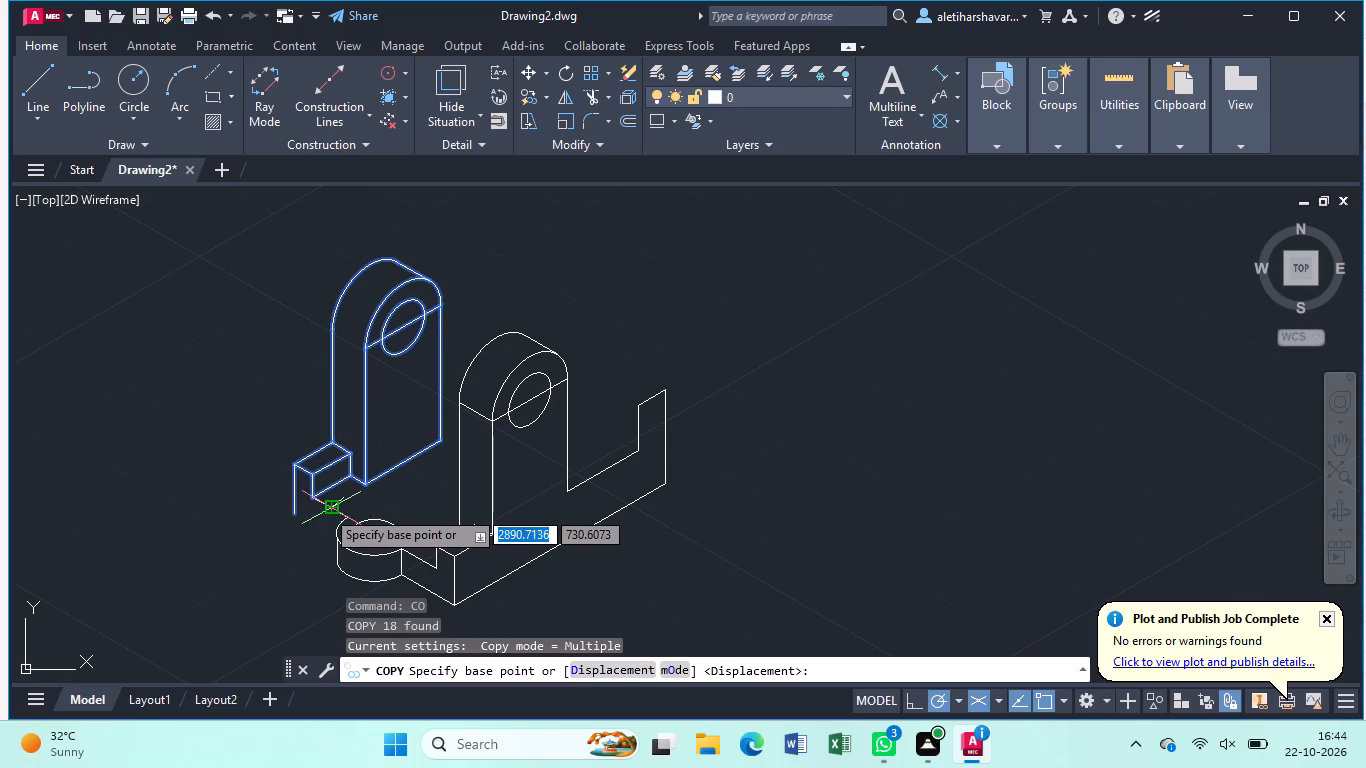
click(309, 497)
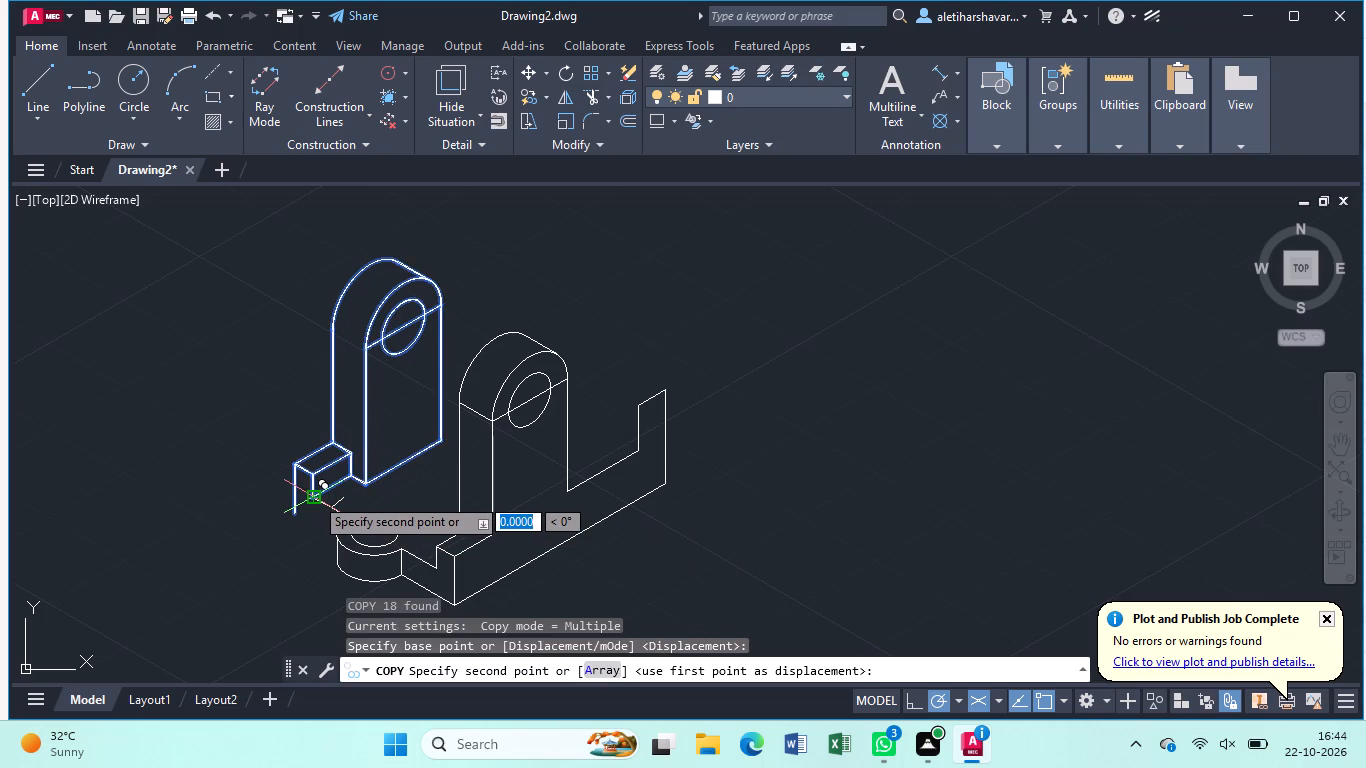
scroll(327, 506, up, 3)
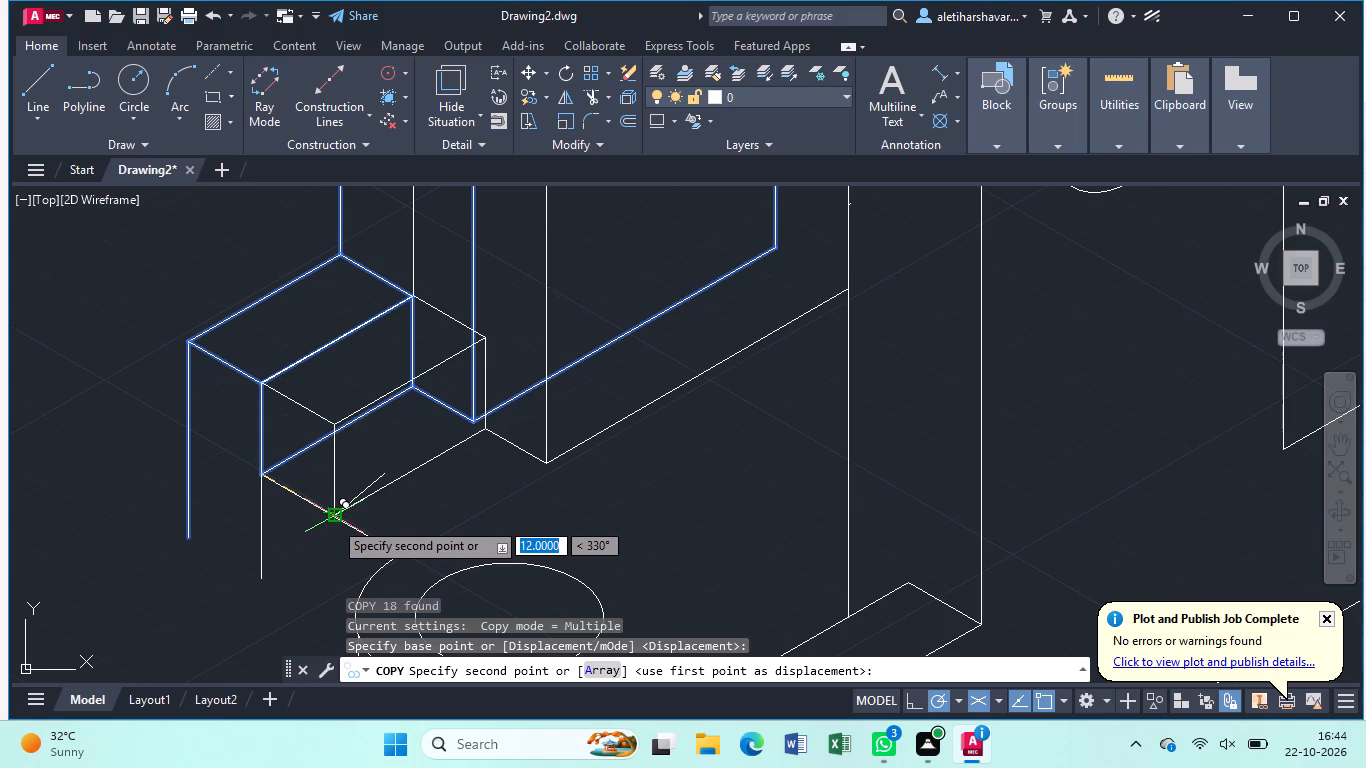
click(333, 520)
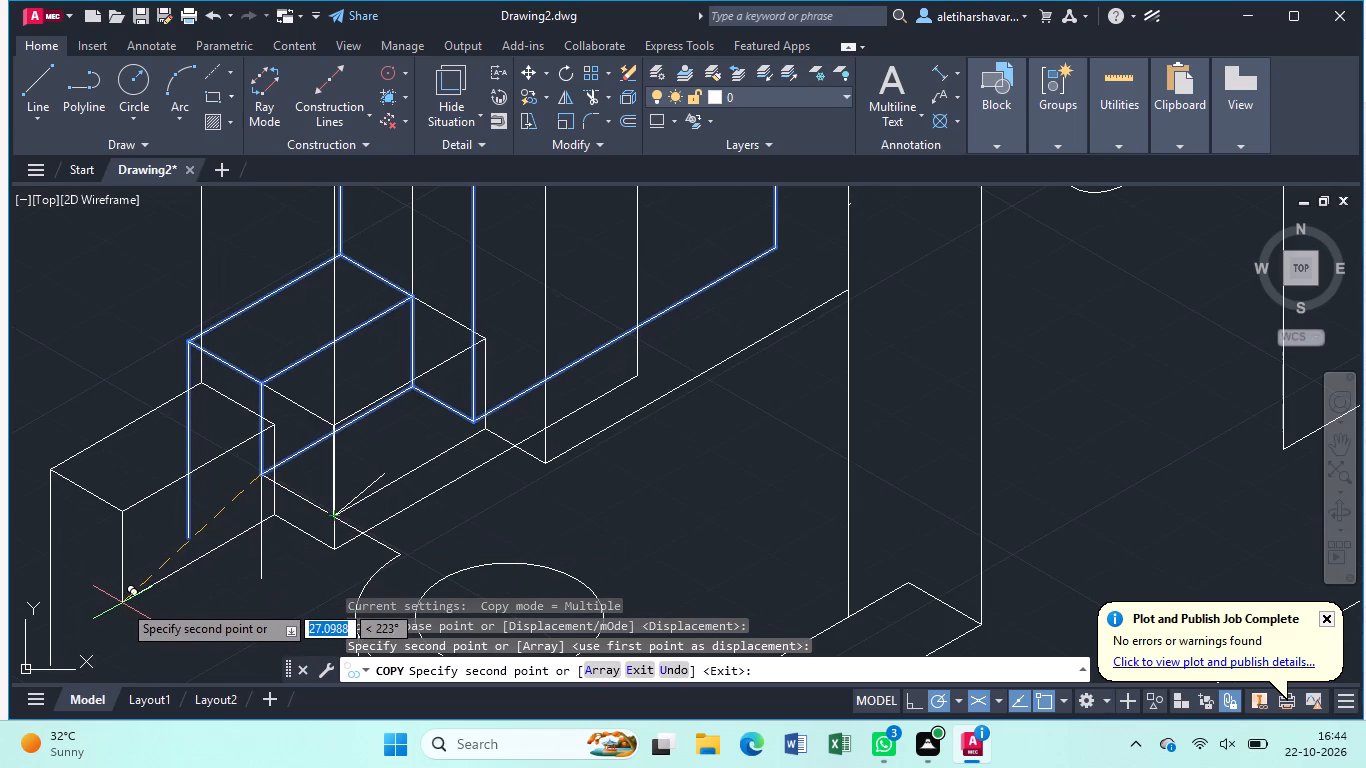
key(Escape)
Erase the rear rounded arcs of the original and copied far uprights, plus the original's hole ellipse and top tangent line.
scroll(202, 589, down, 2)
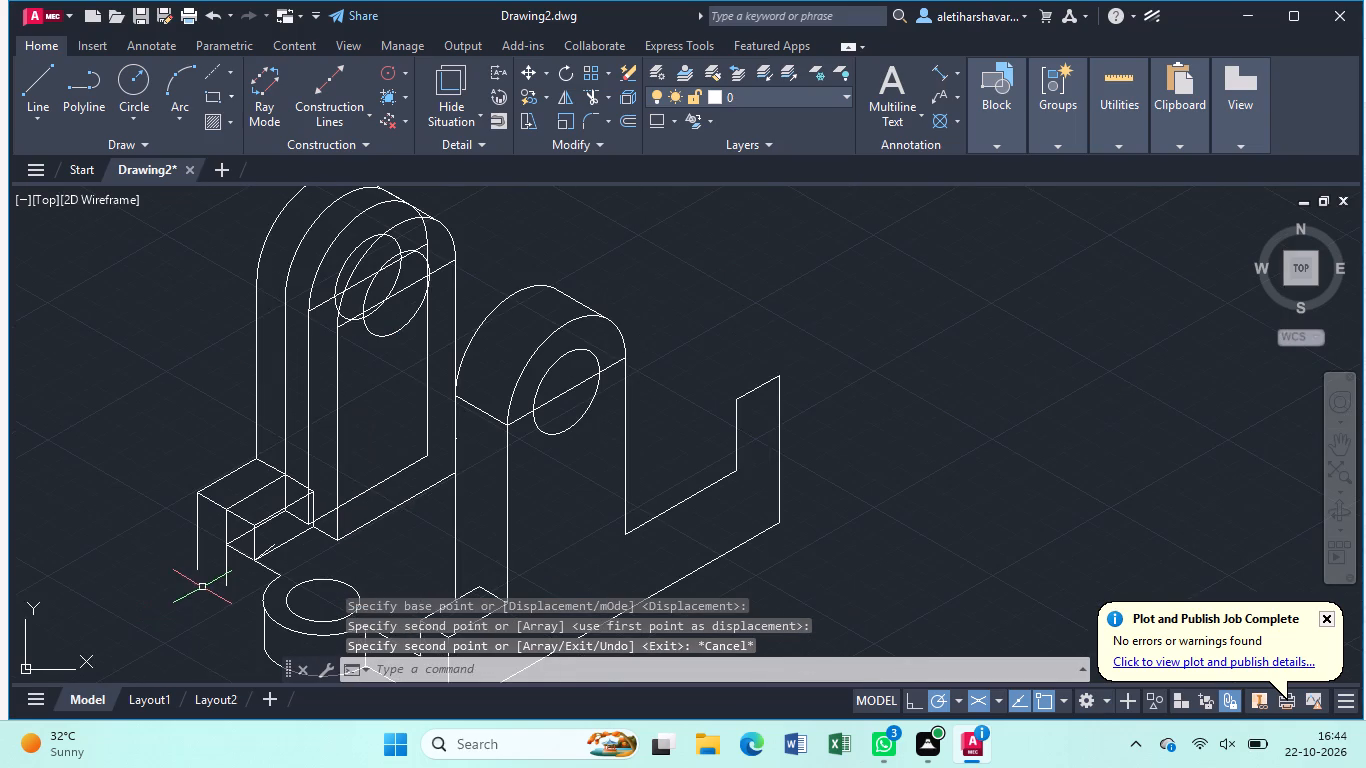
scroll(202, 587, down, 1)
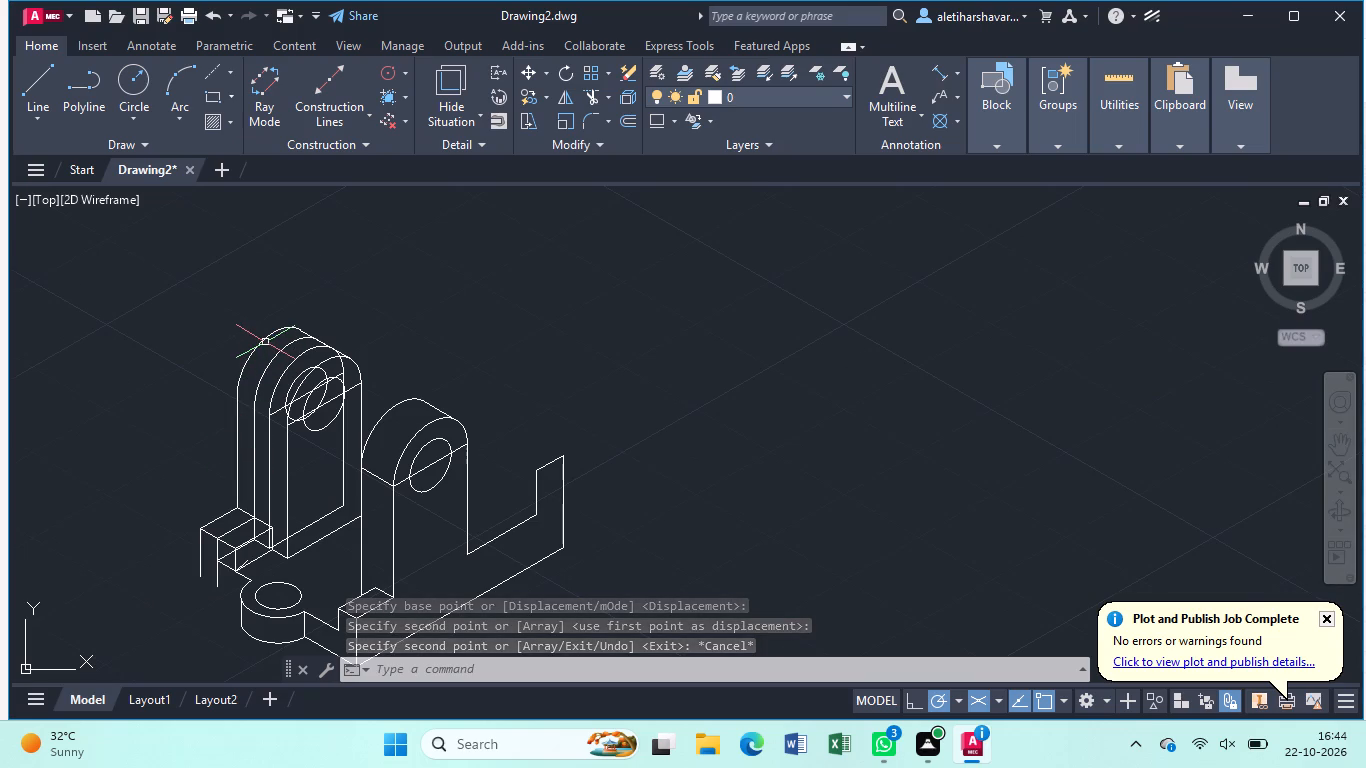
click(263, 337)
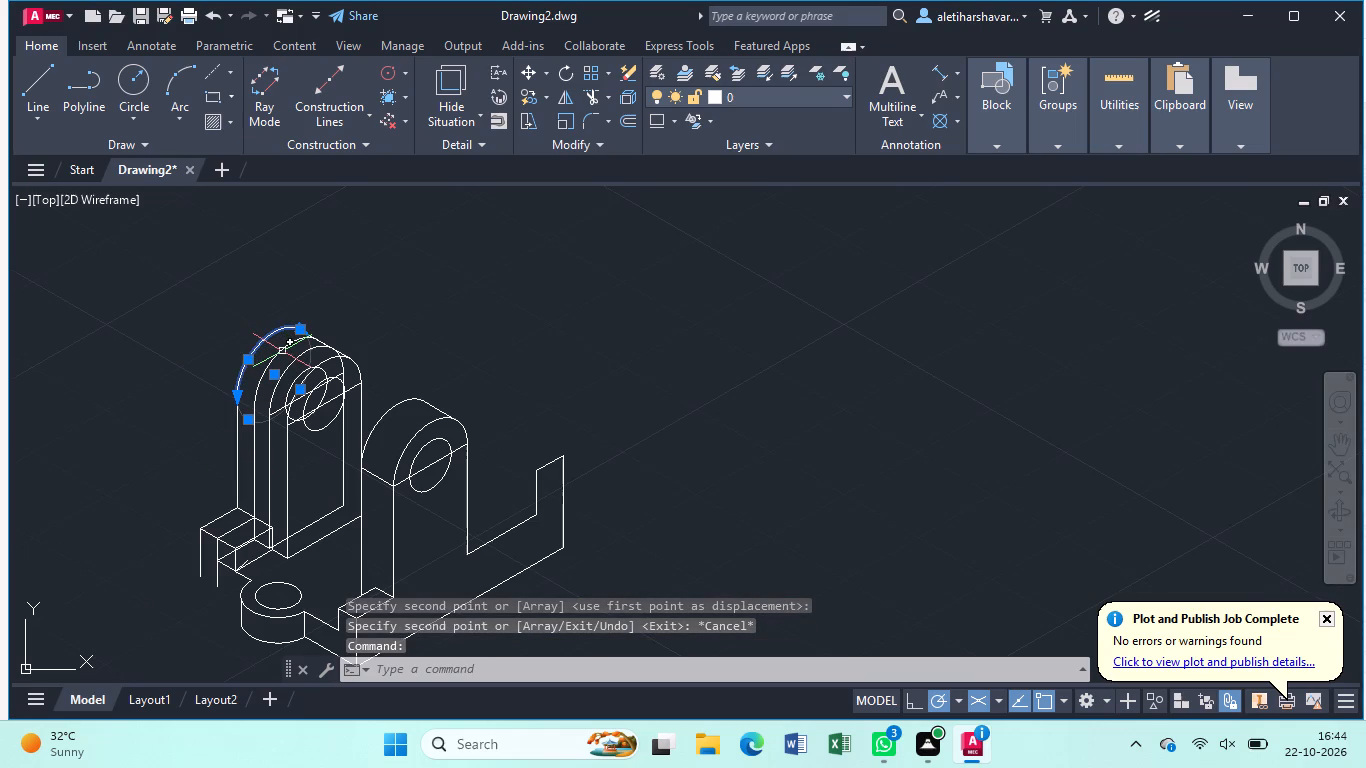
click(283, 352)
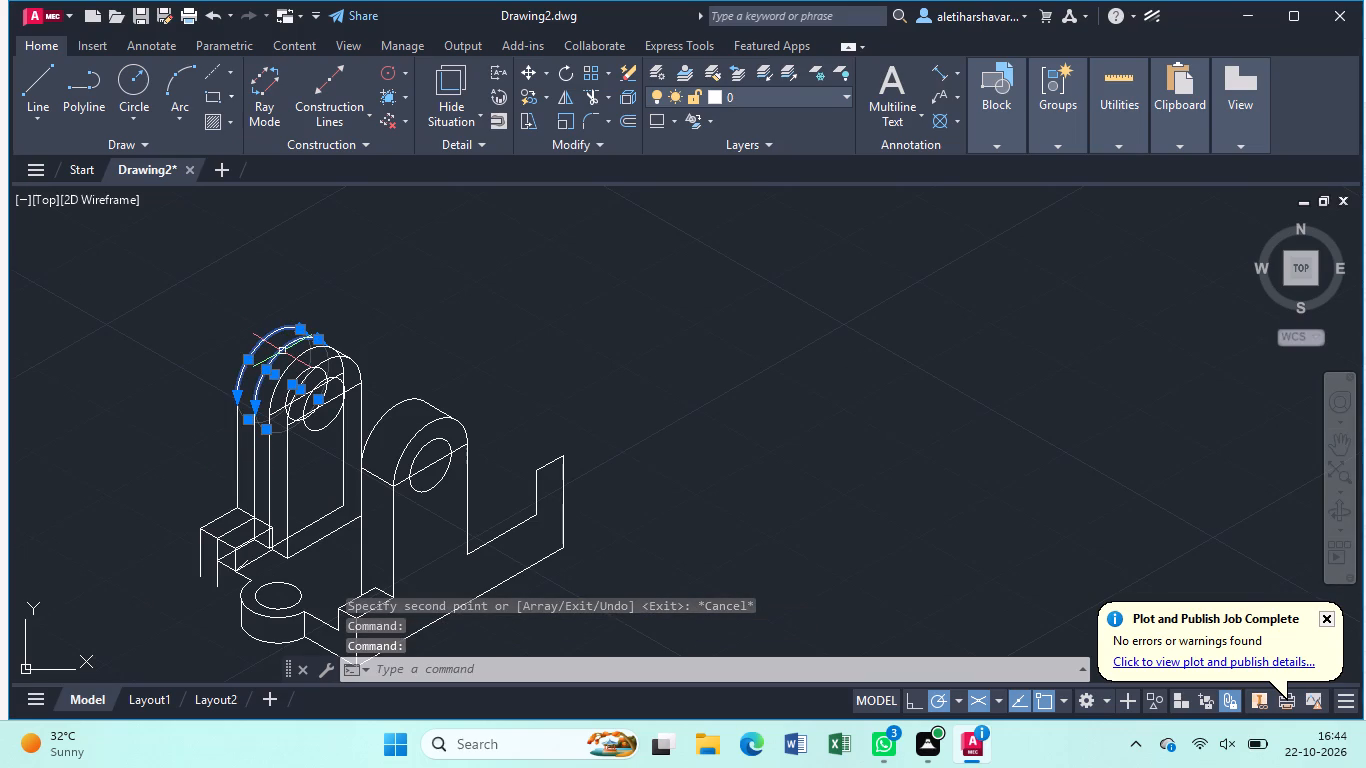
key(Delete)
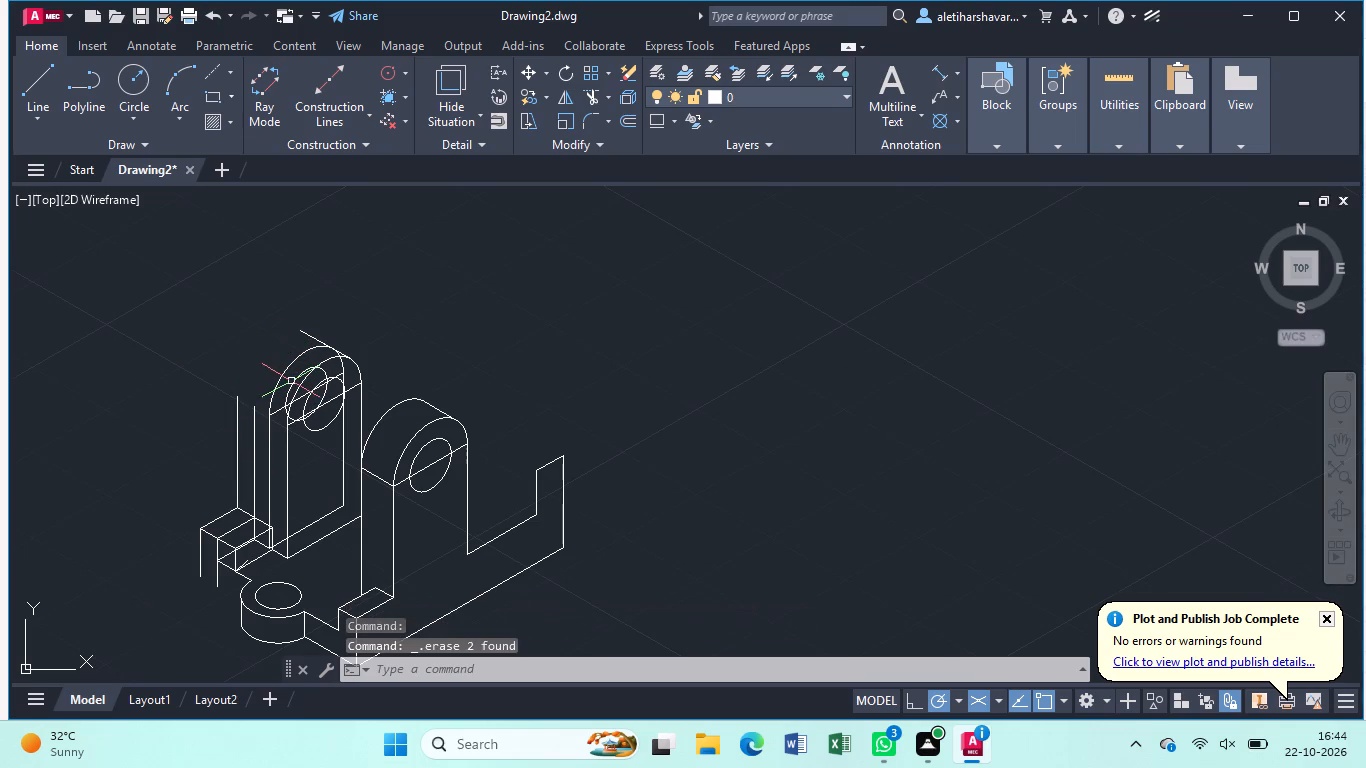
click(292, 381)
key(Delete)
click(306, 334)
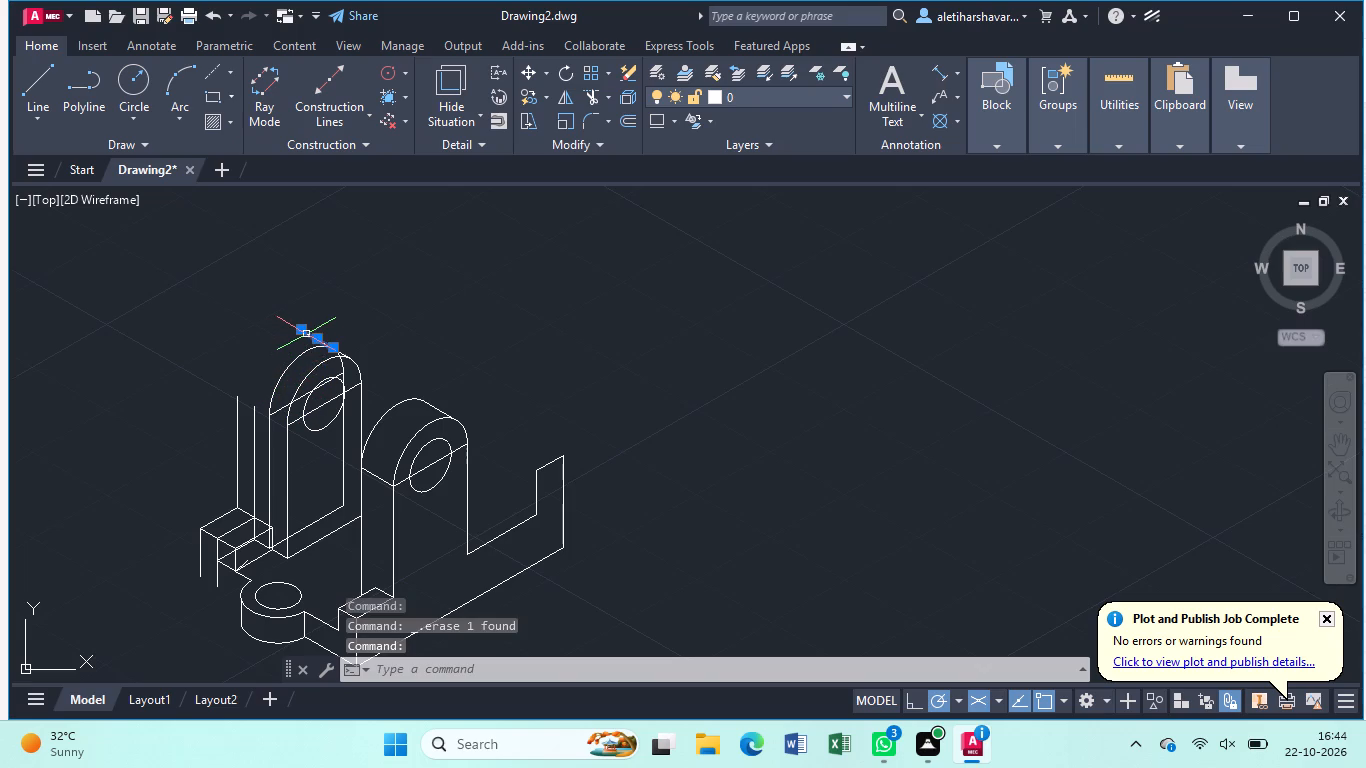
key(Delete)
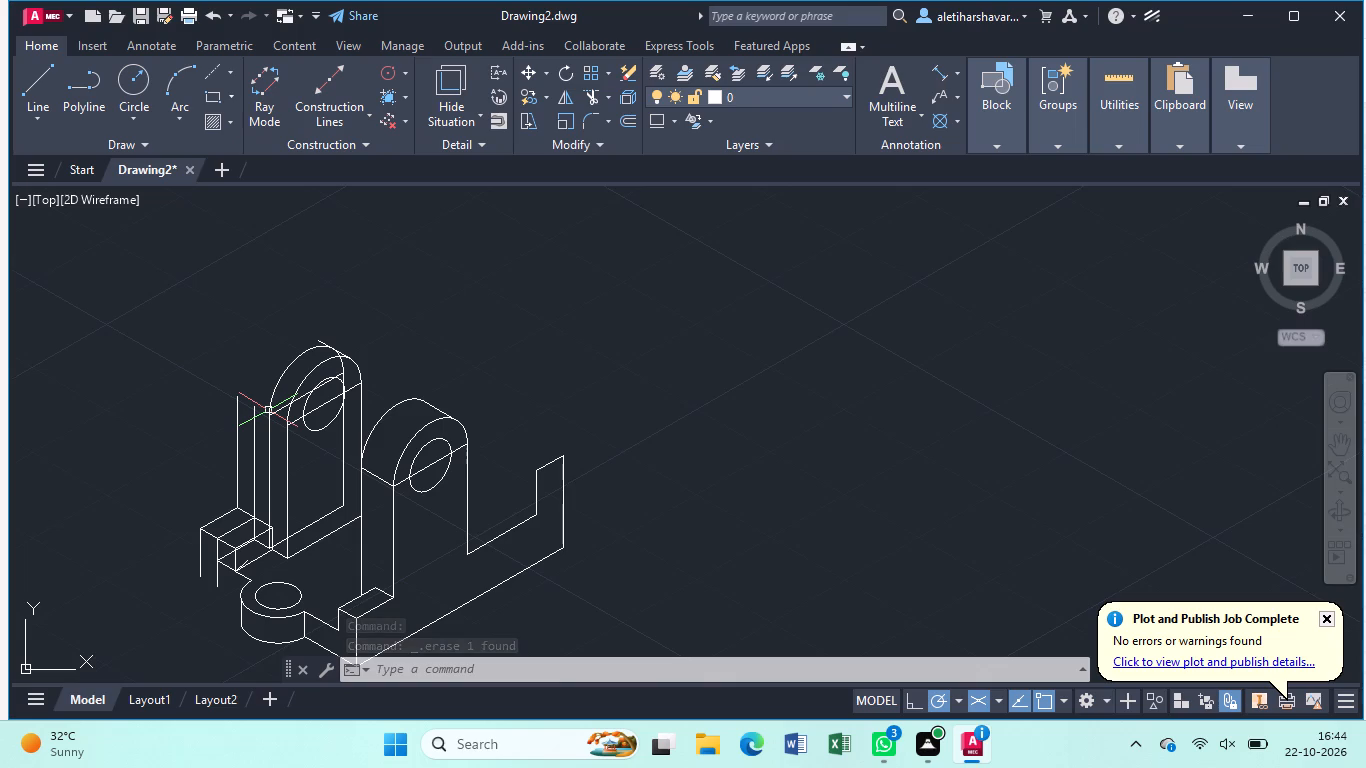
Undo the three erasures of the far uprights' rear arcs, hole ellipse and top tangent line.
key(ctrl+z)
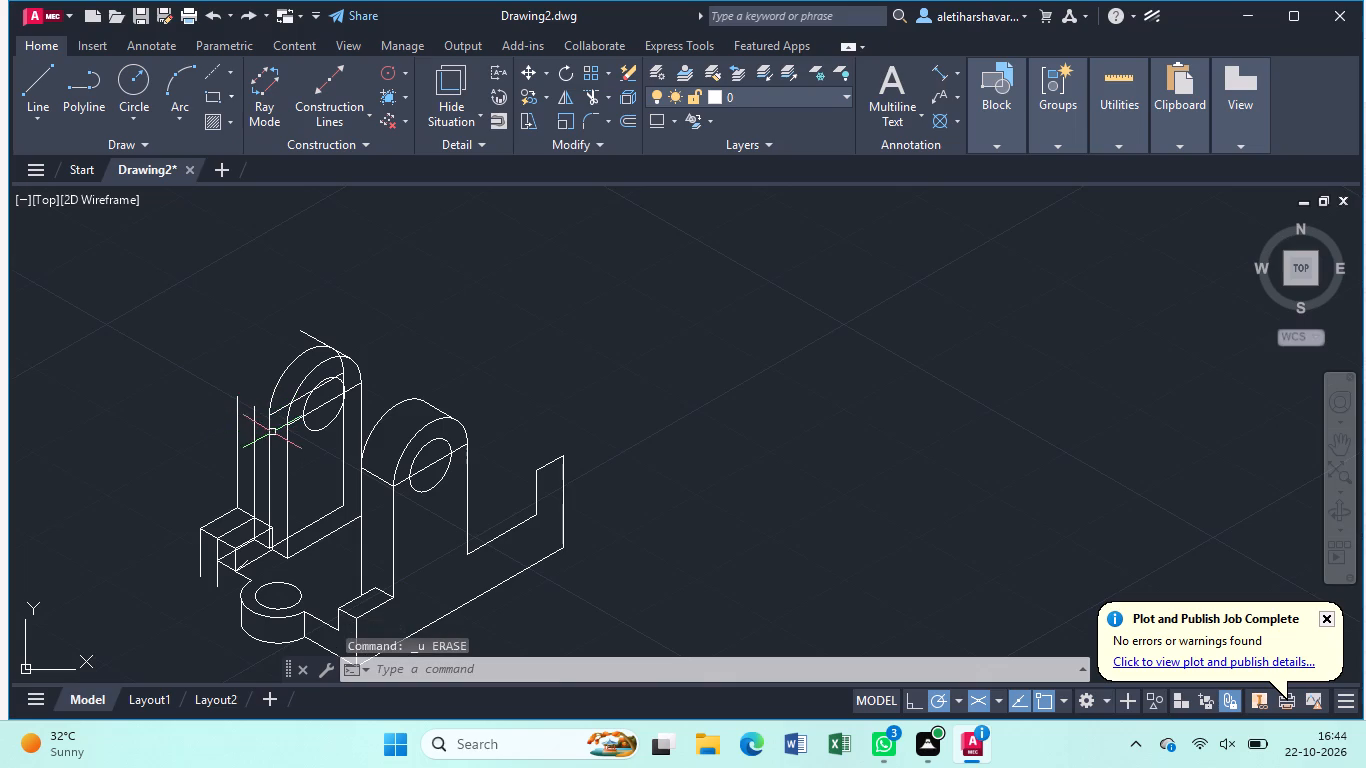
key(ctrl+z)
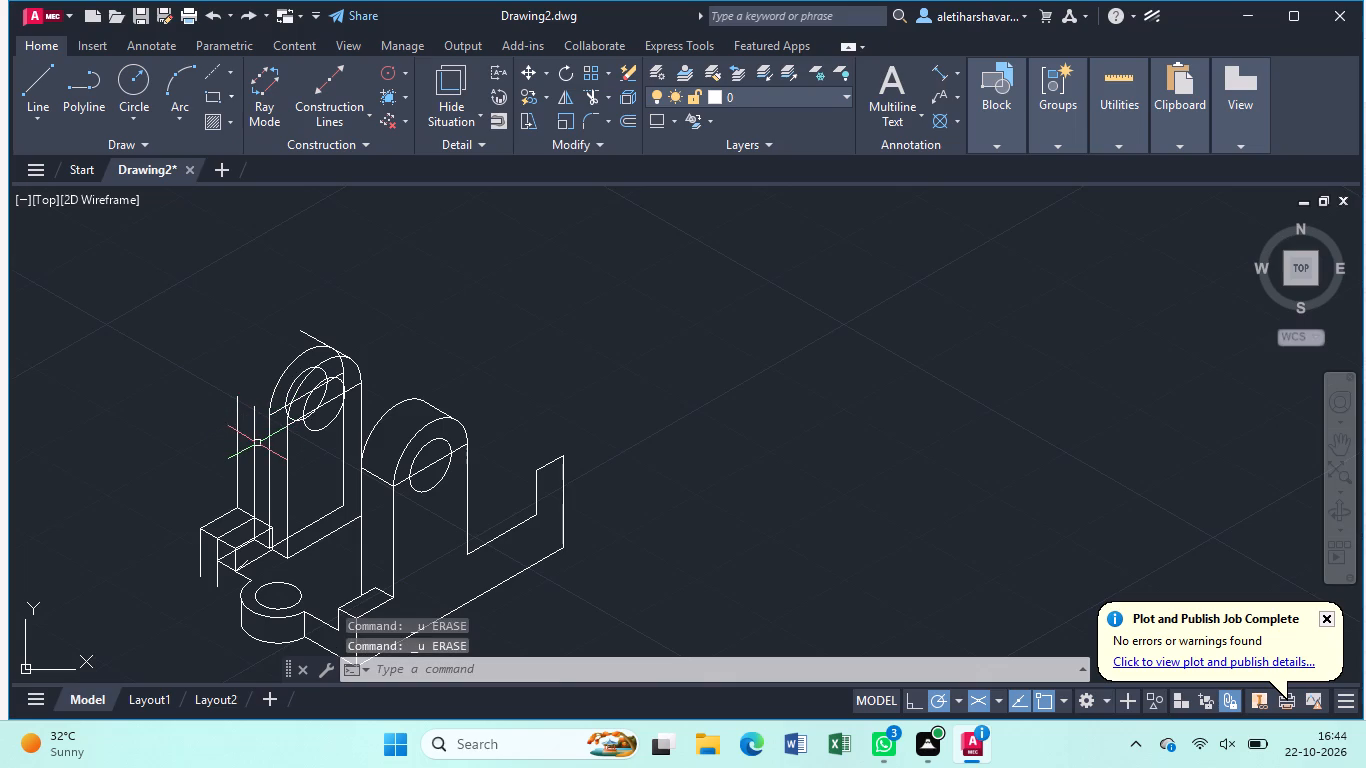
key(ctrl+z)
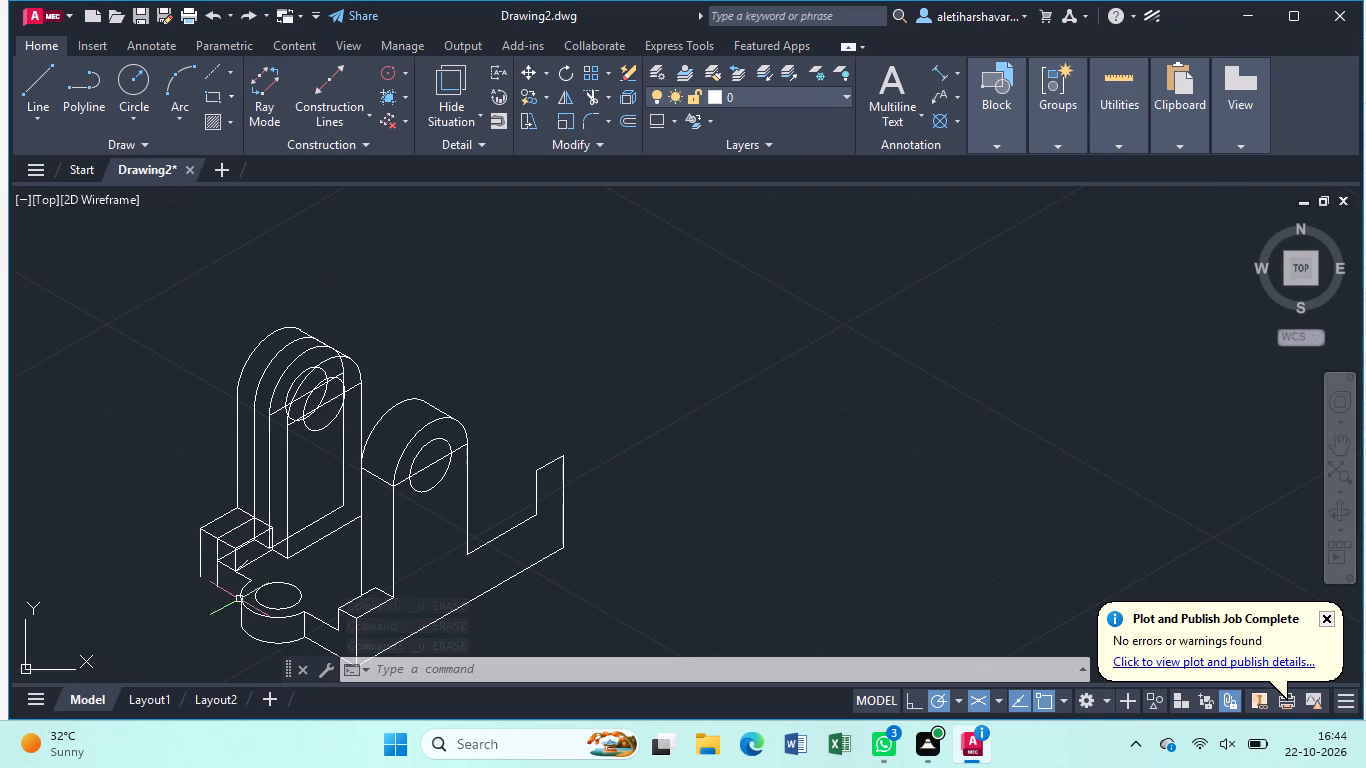
Erase the short freehand segment slanting across the base surface from the copied block's lower corner.
scroll(250, 574, up, 3)
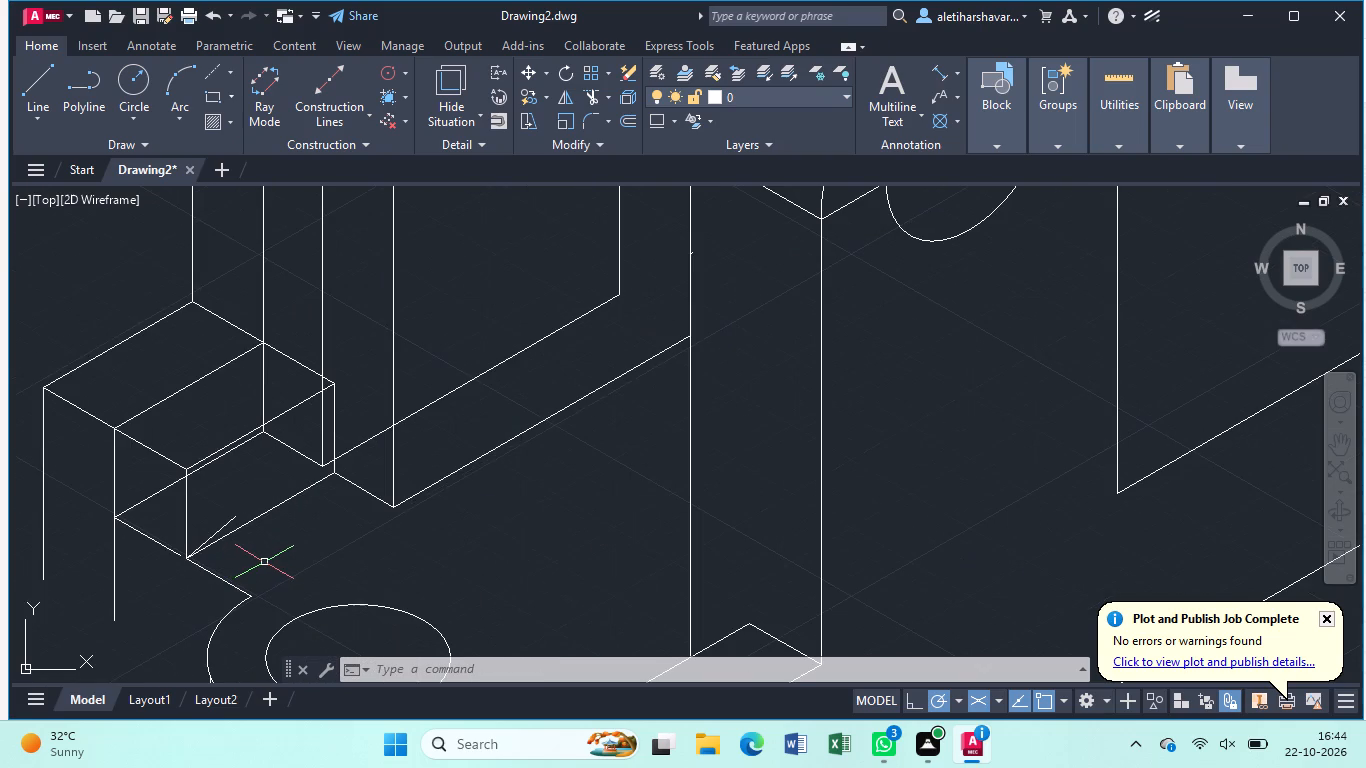
click(222, 526)
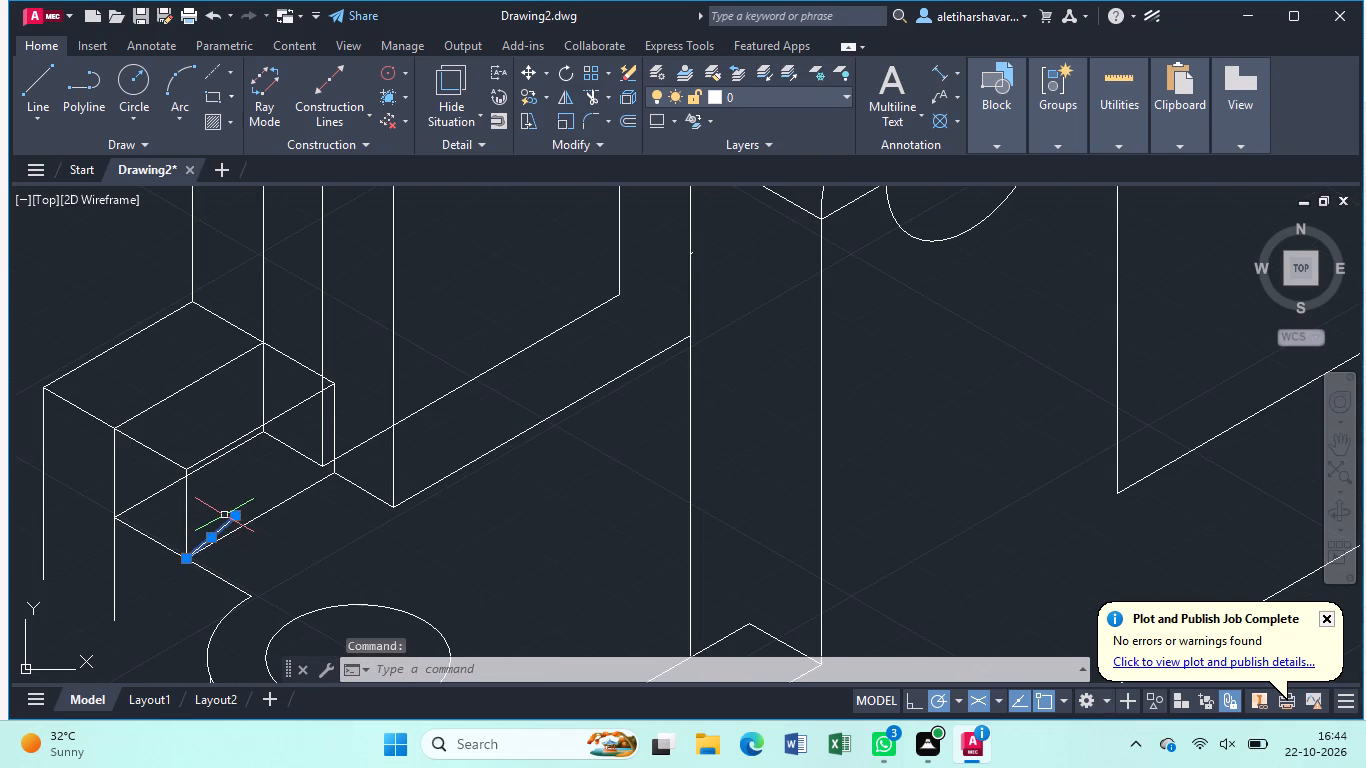
key(Delete)
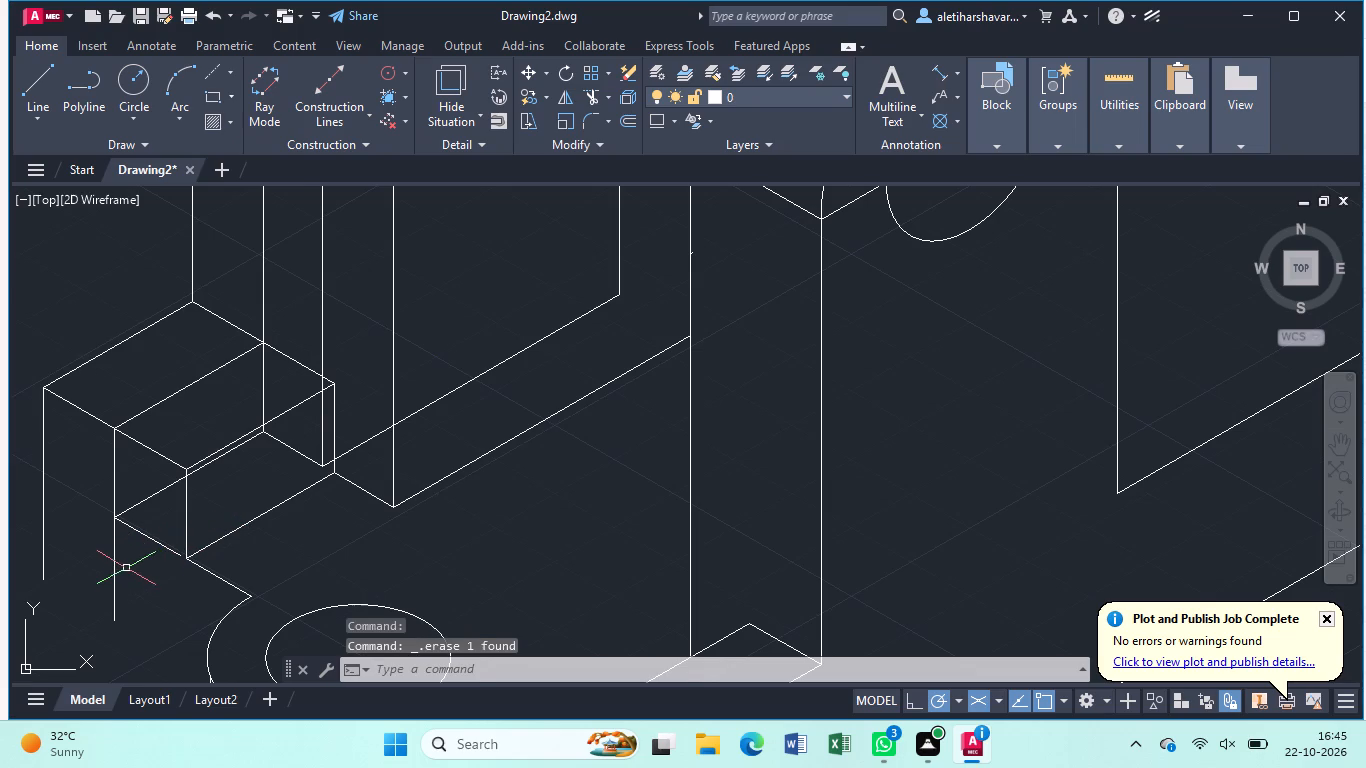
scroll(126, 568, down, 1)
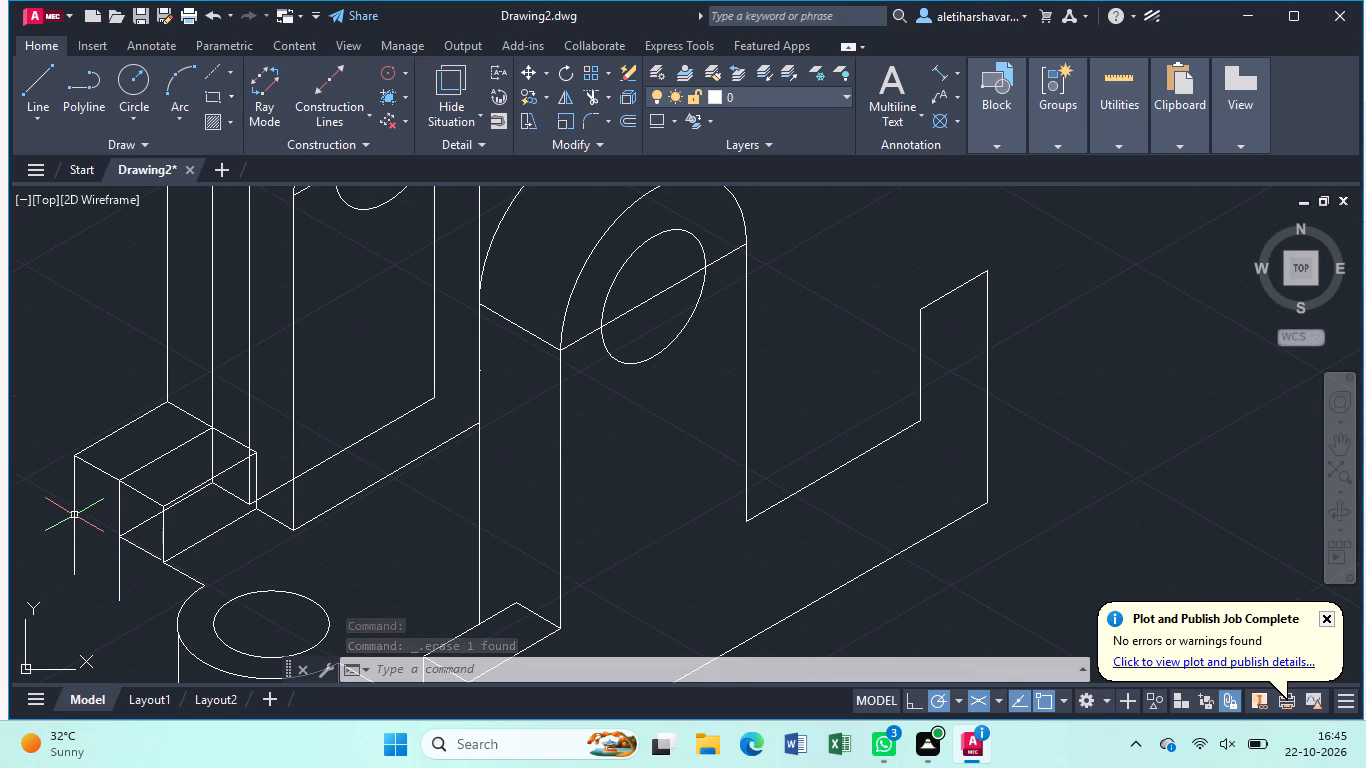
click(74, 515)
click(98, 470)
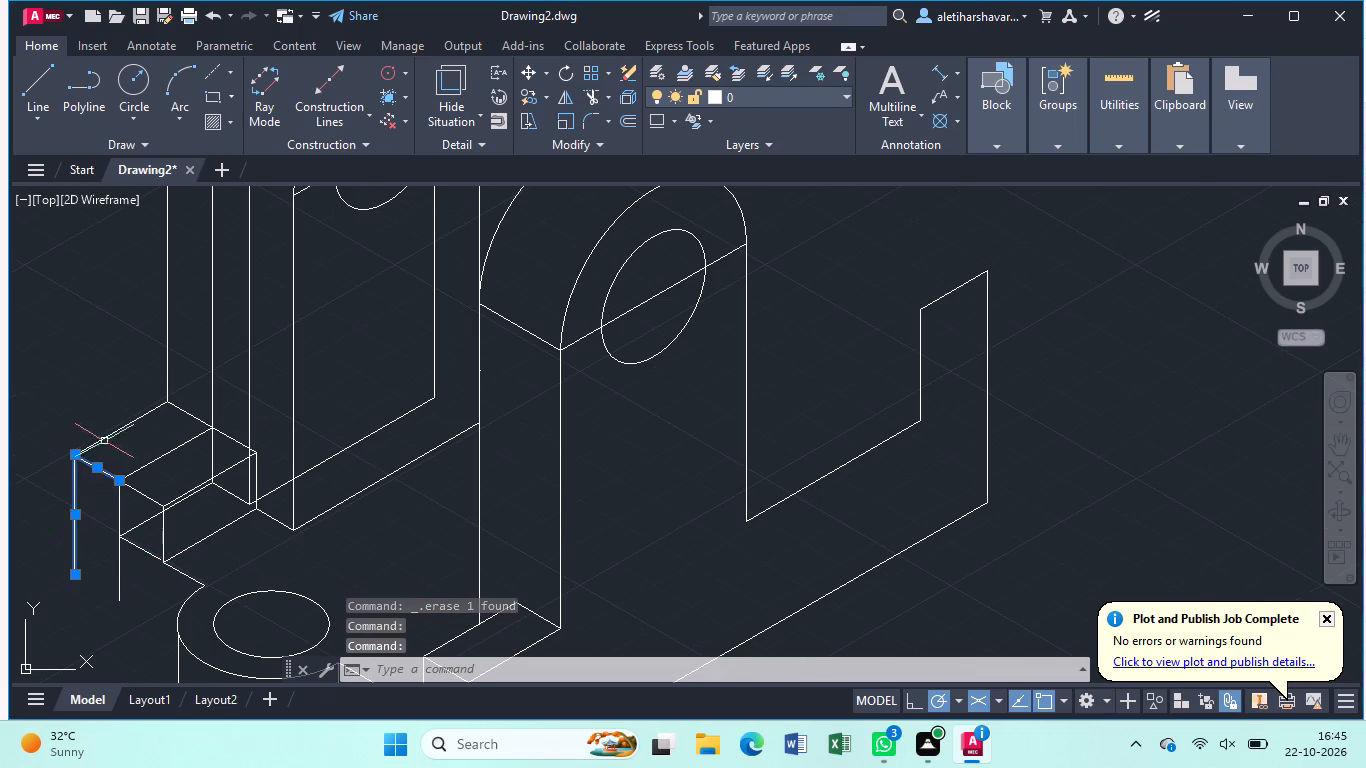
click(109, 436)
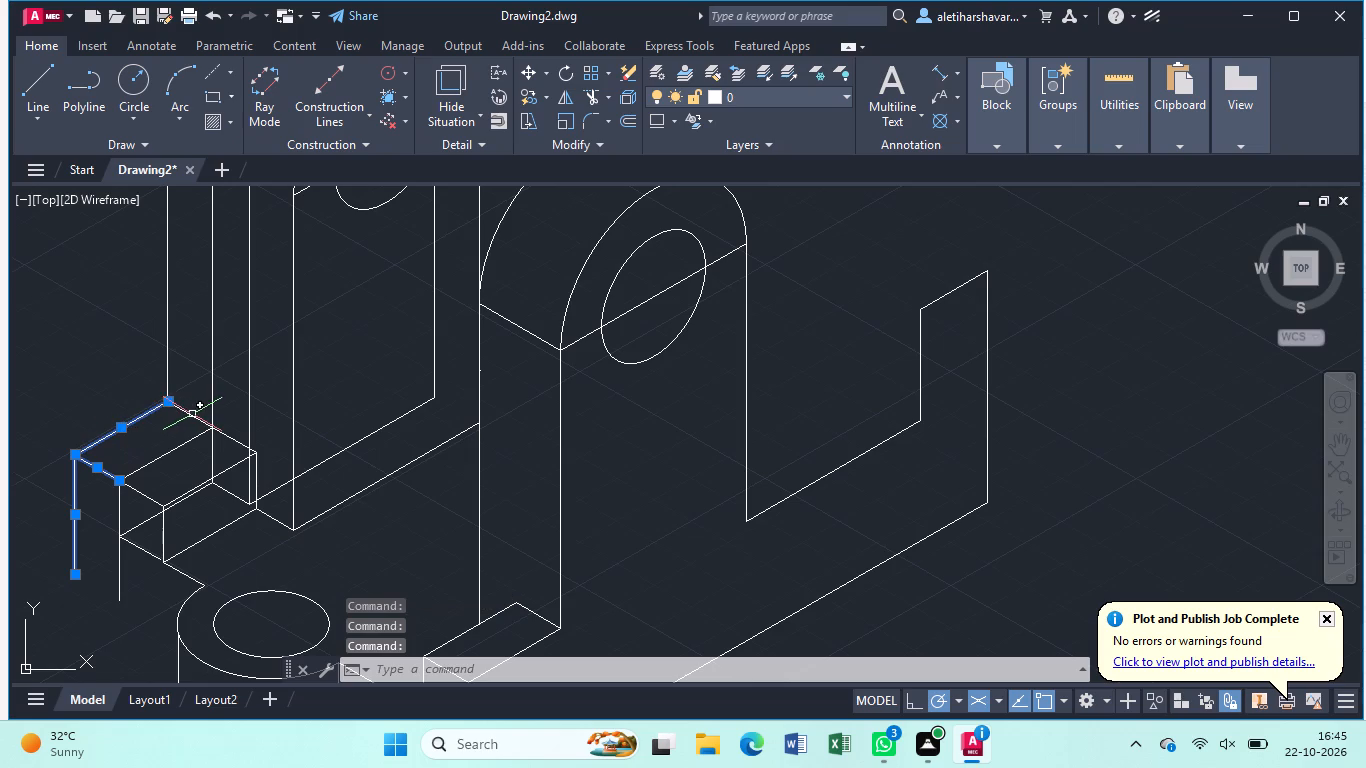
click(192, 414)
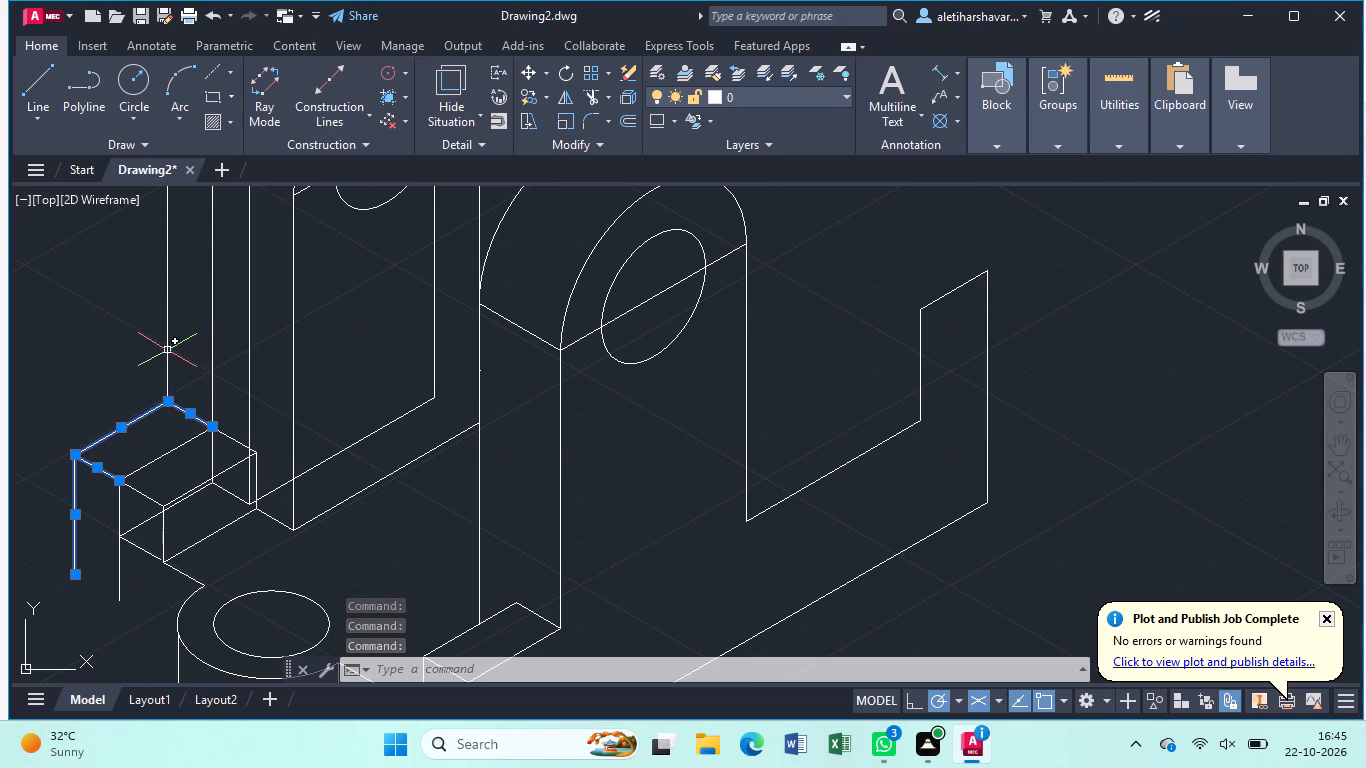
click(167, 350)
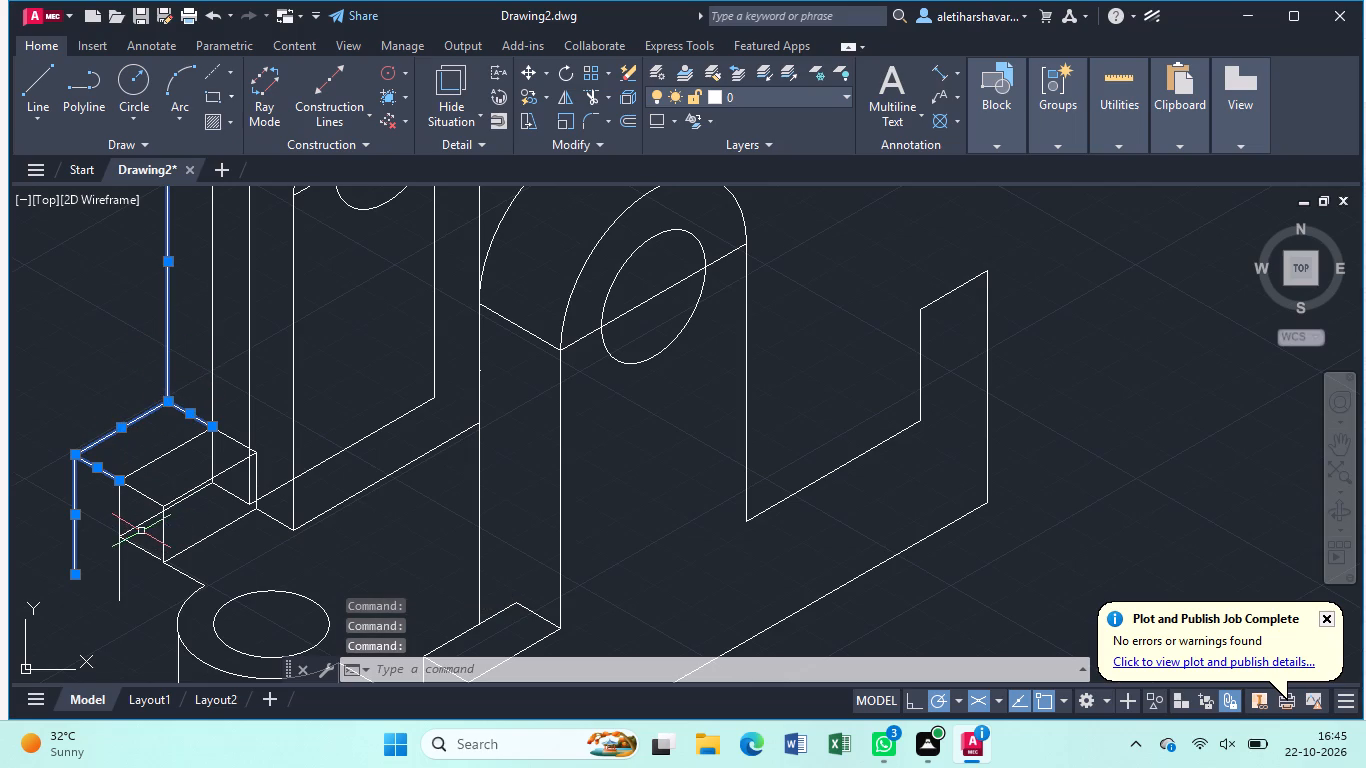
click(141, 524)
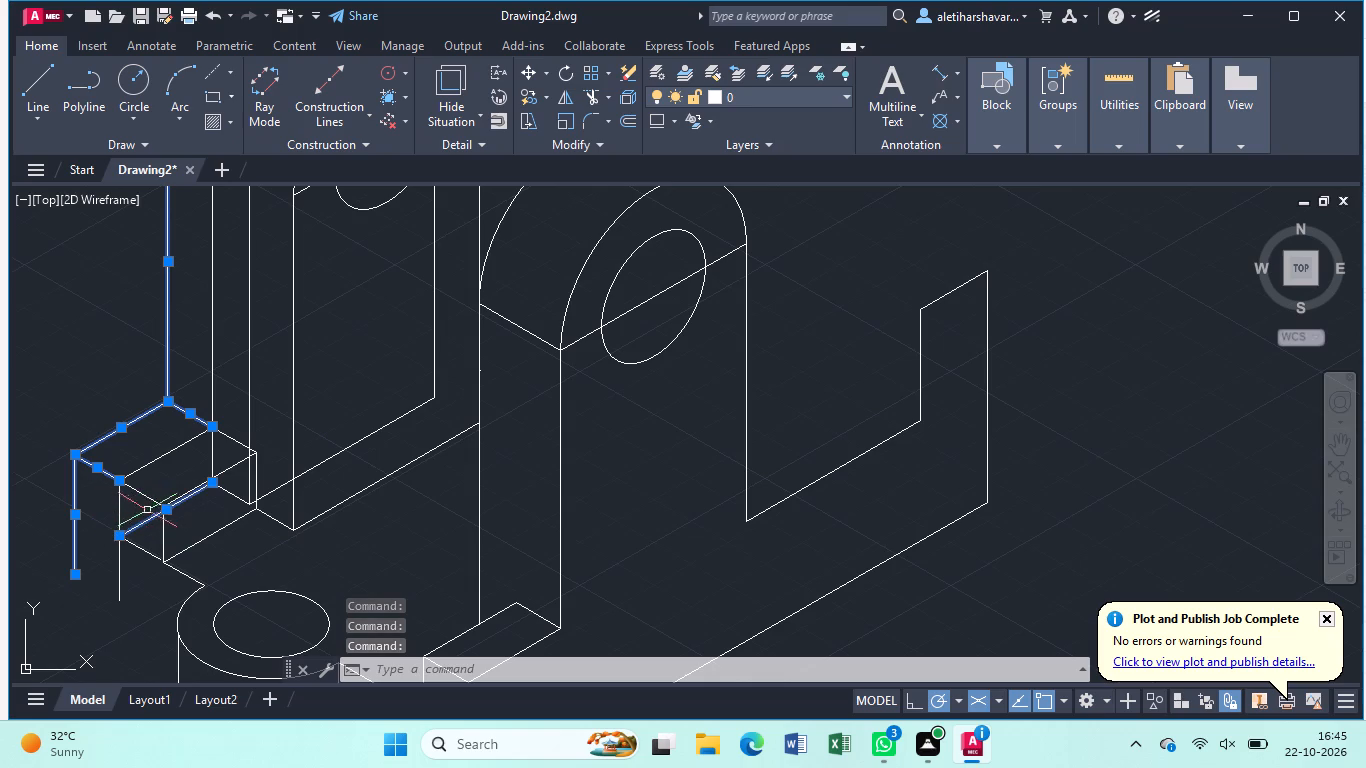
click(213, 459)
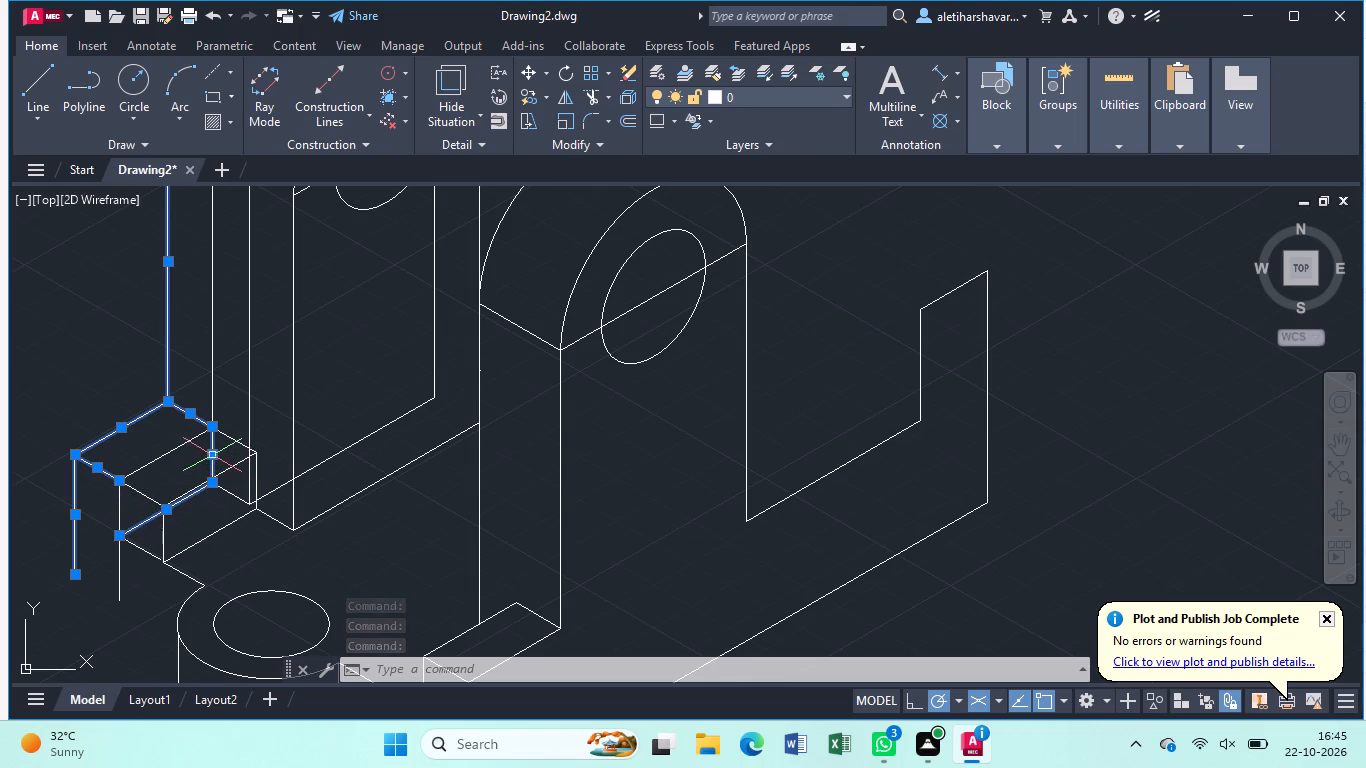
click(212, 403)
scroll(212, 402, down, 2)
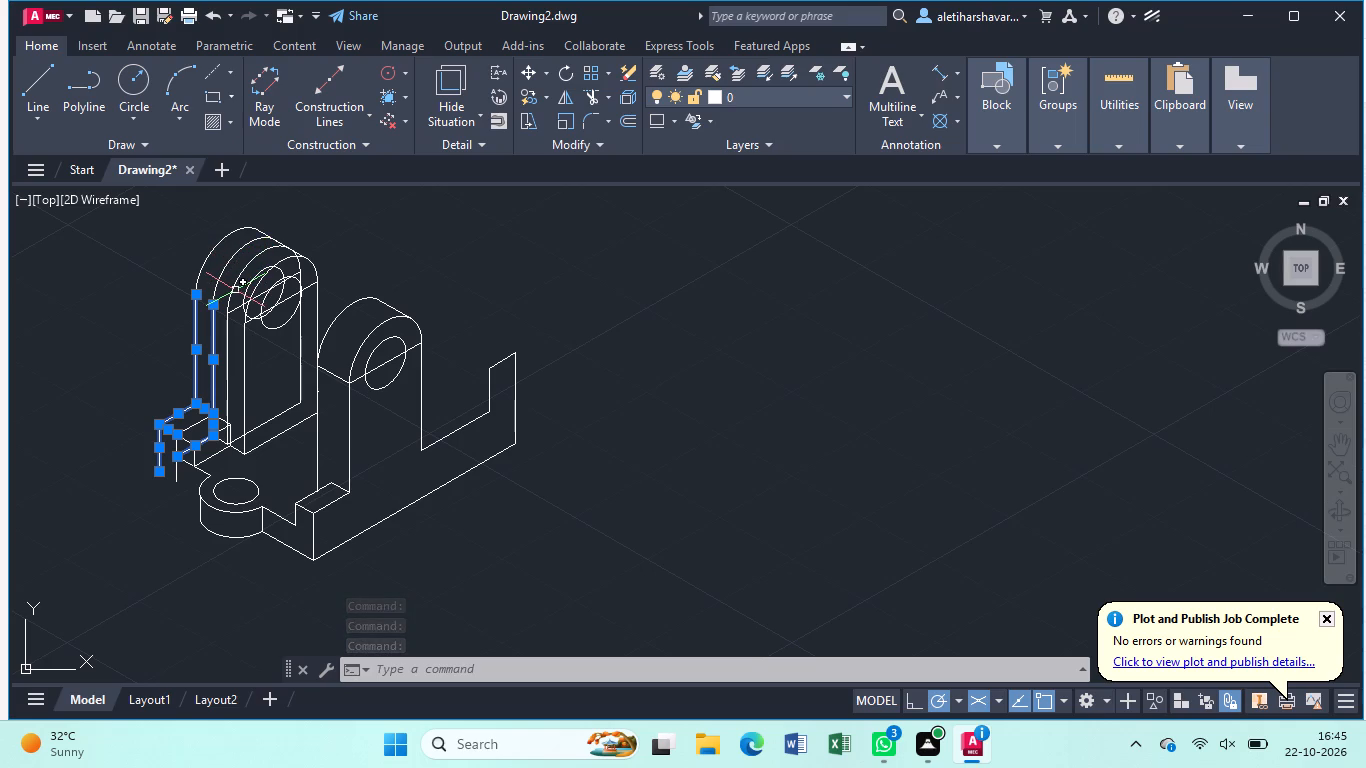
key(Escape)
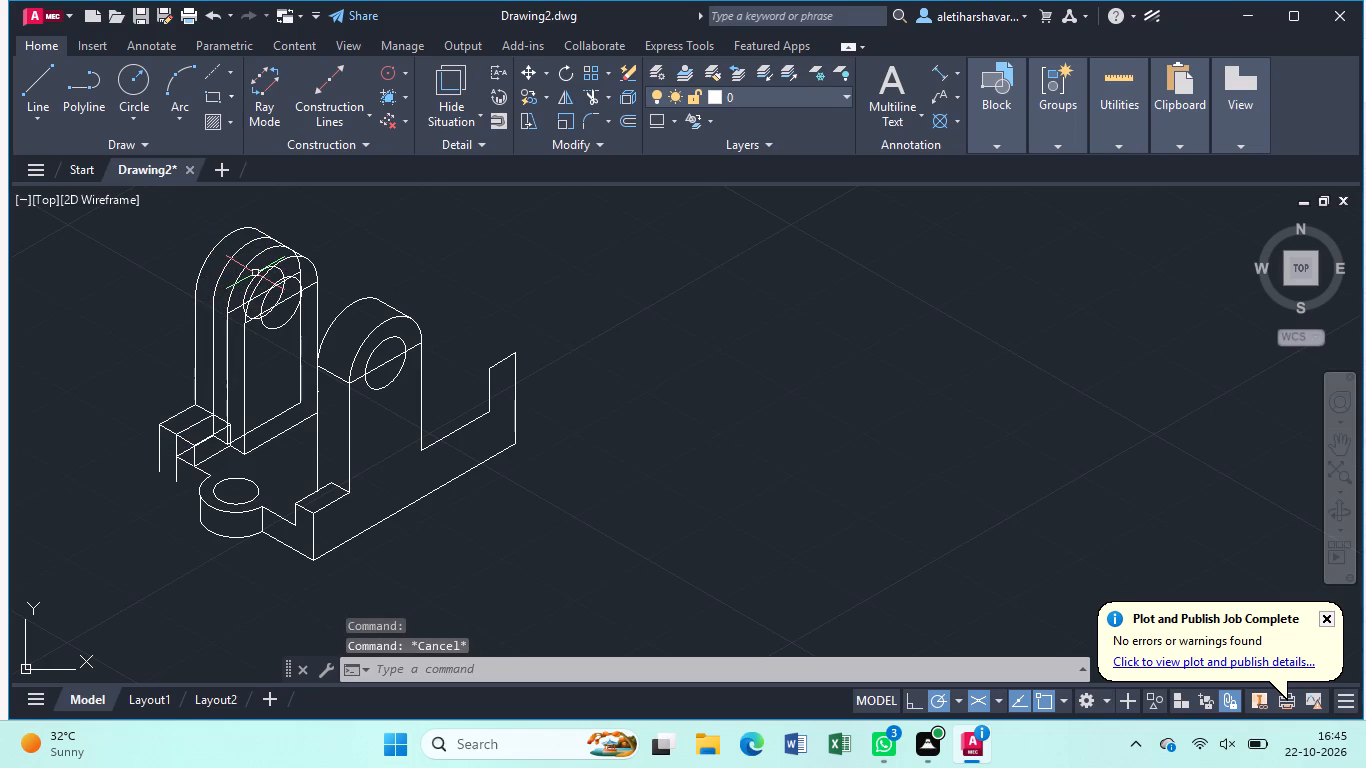
Erase the original far upright's front face: hole ellipse, rounded arc, line across the hole, both vertical edges and bottom edge.
click(255, 273)
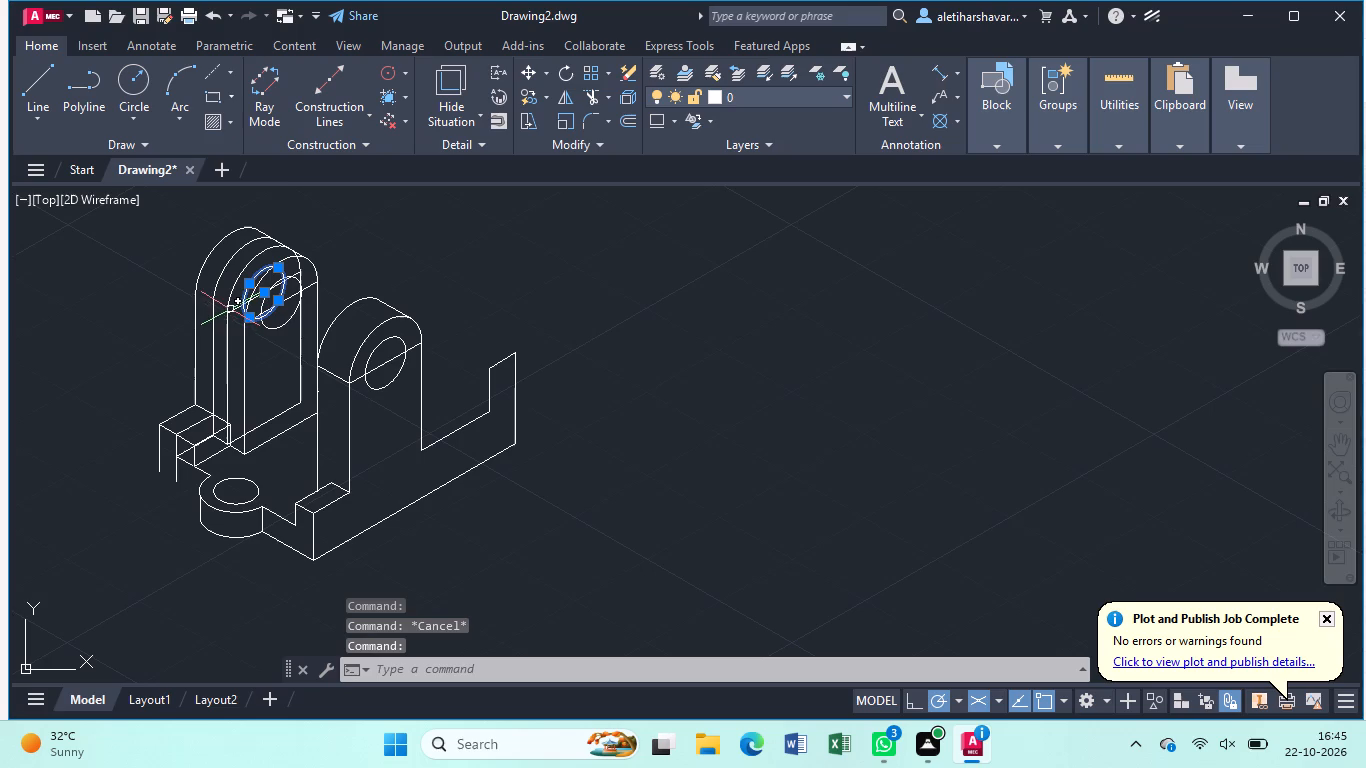
click(230, 308)
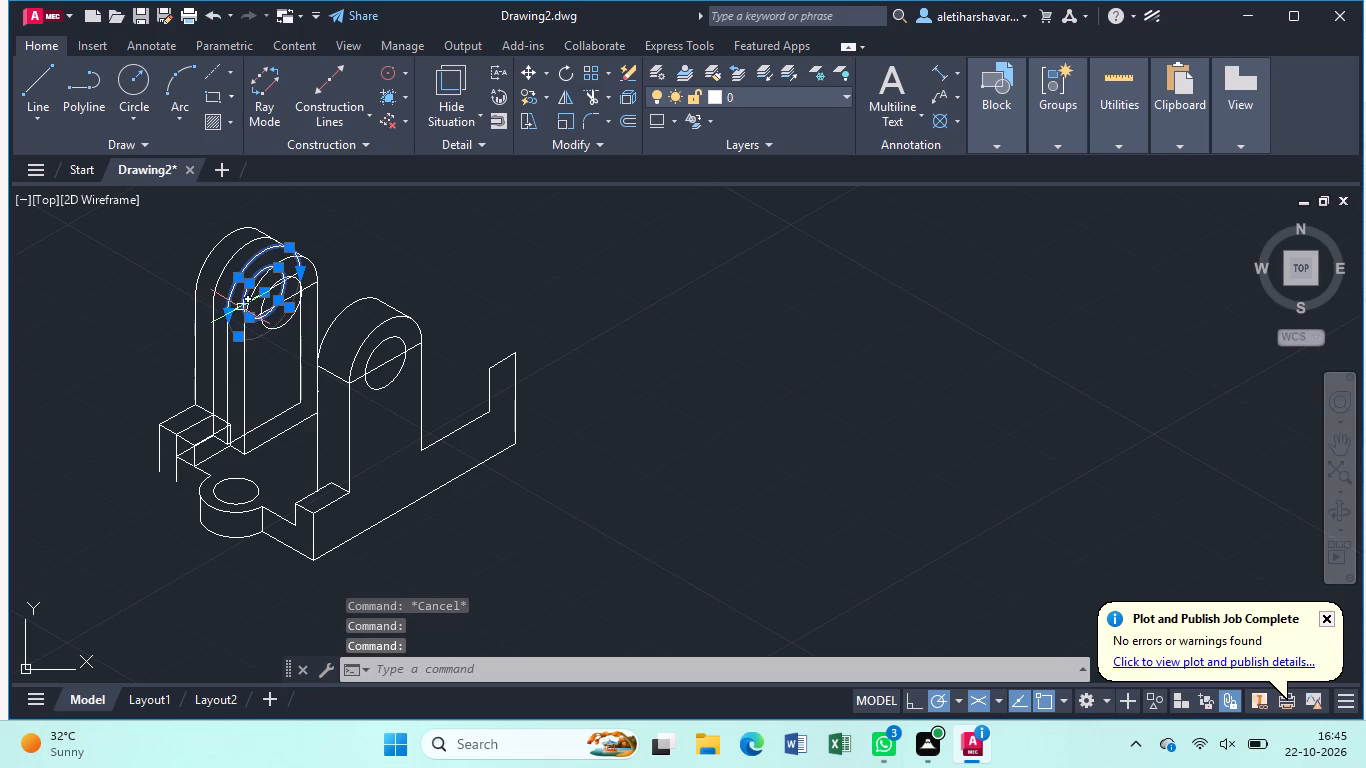
click(240, 307)
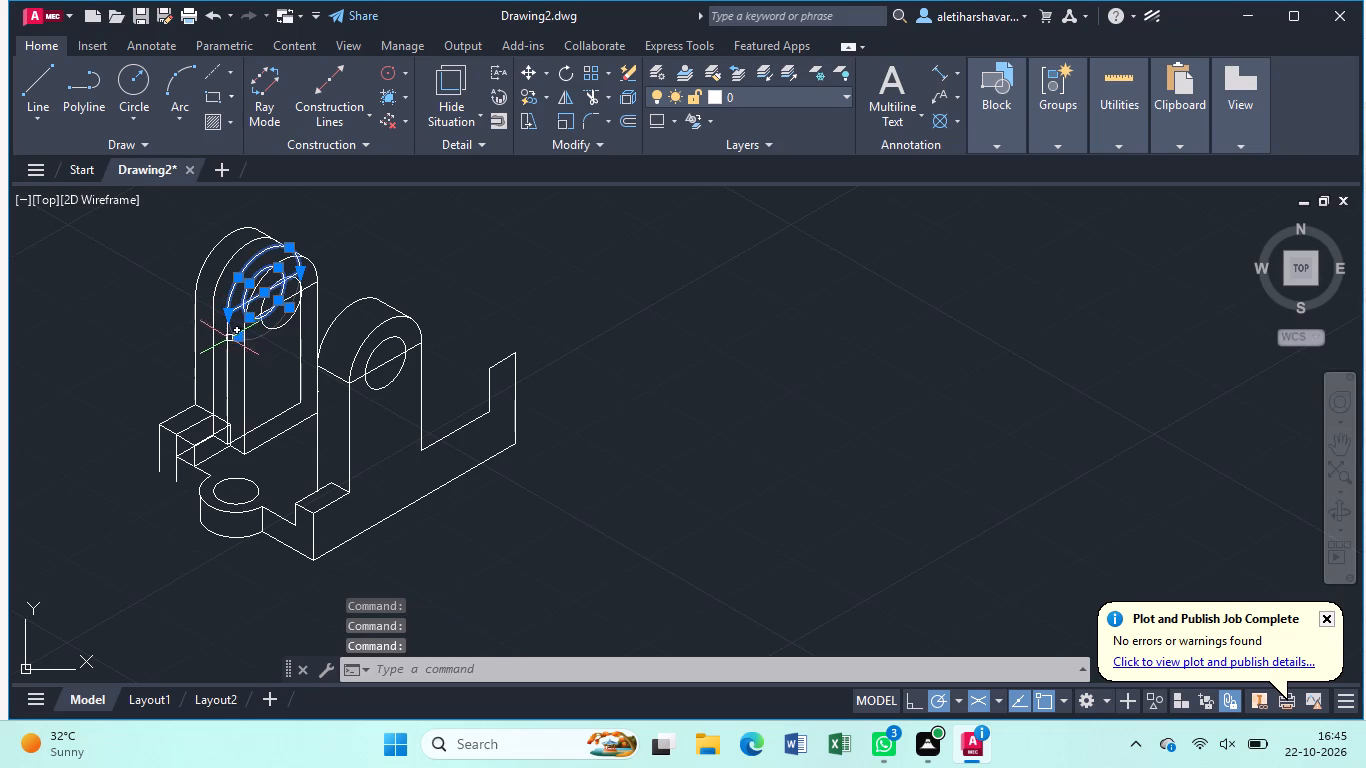
click(226, 341)
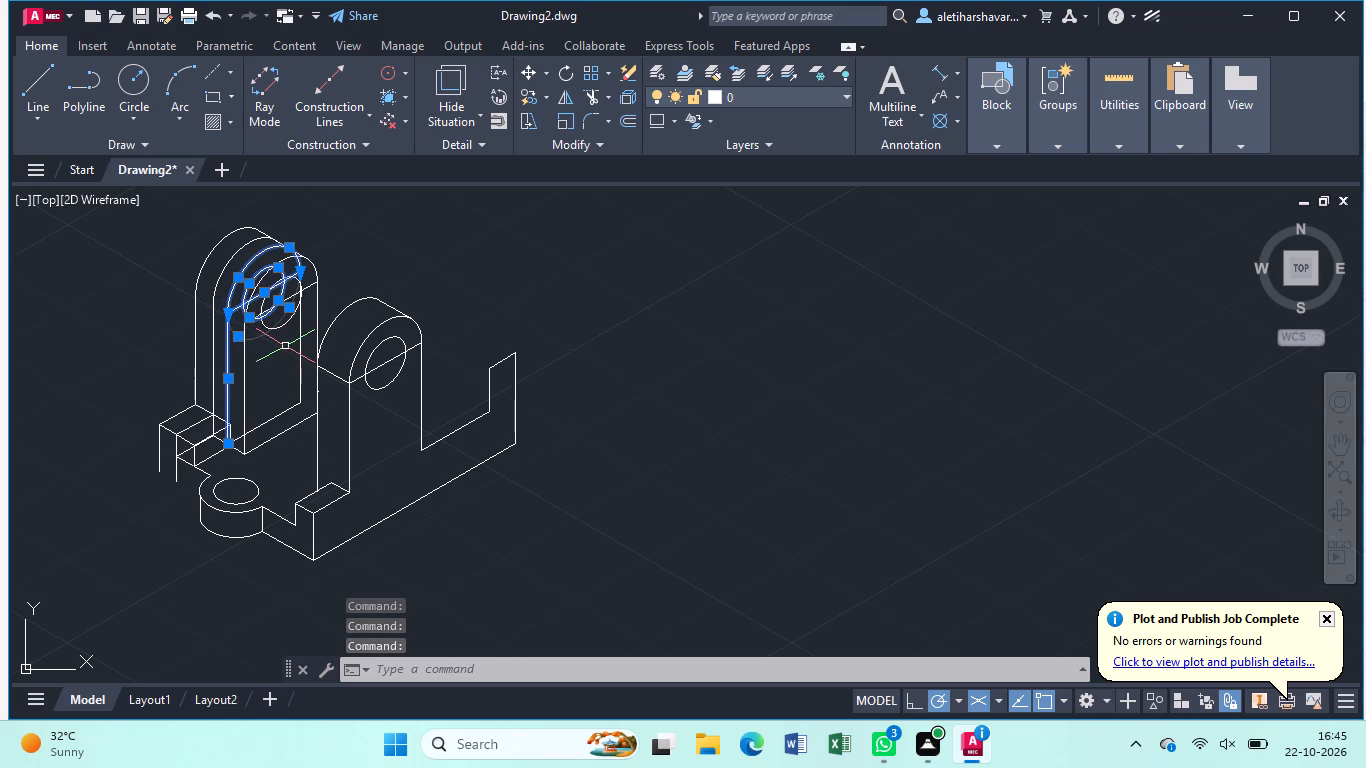
key(Delete)
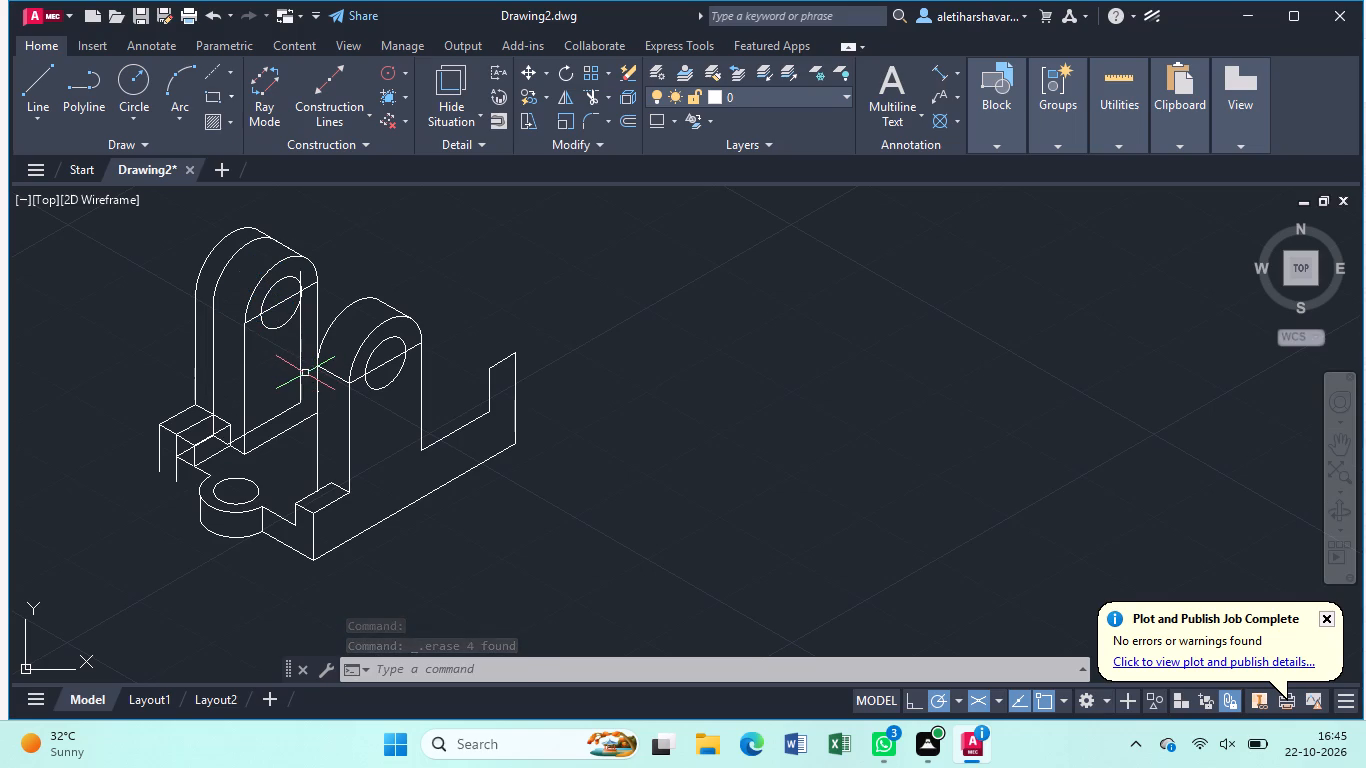
click(305, 373)
click(294, 378)
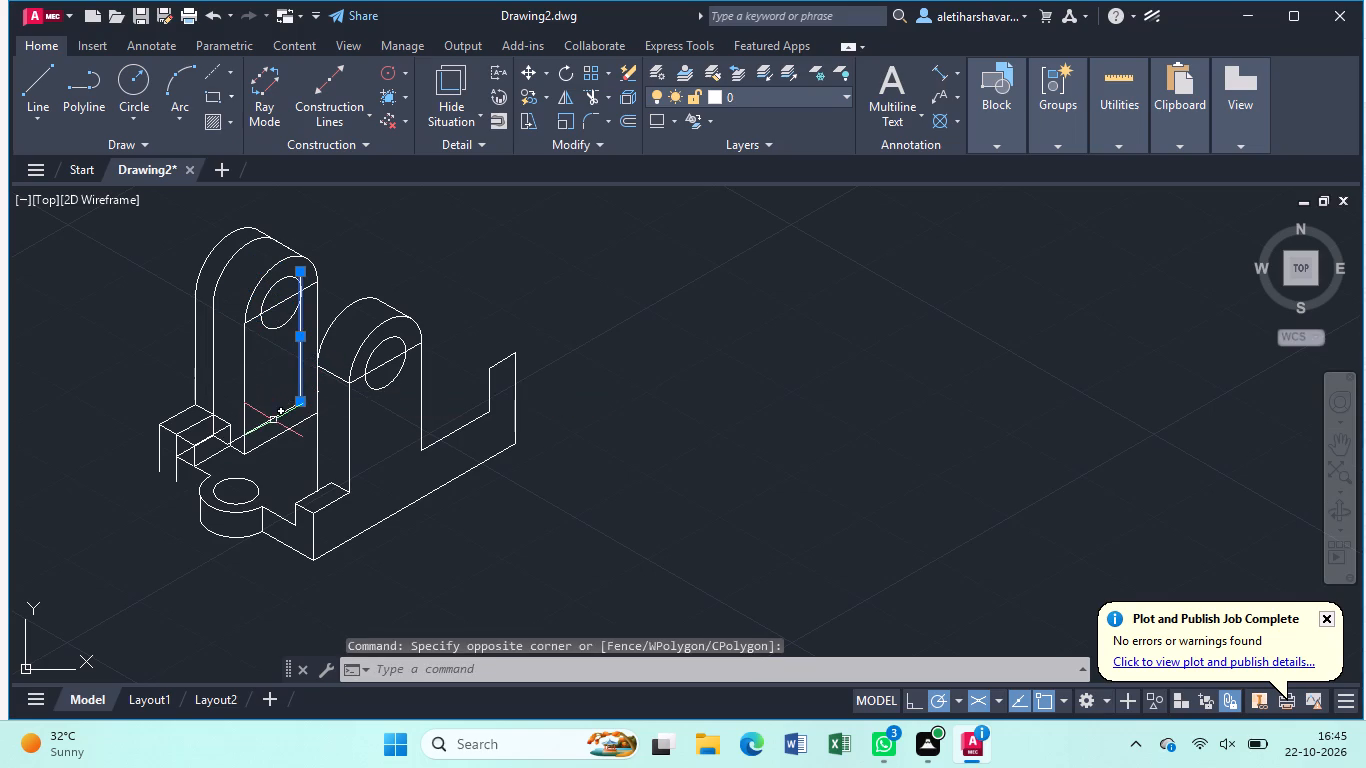
click(273, 420)
key(Delete)
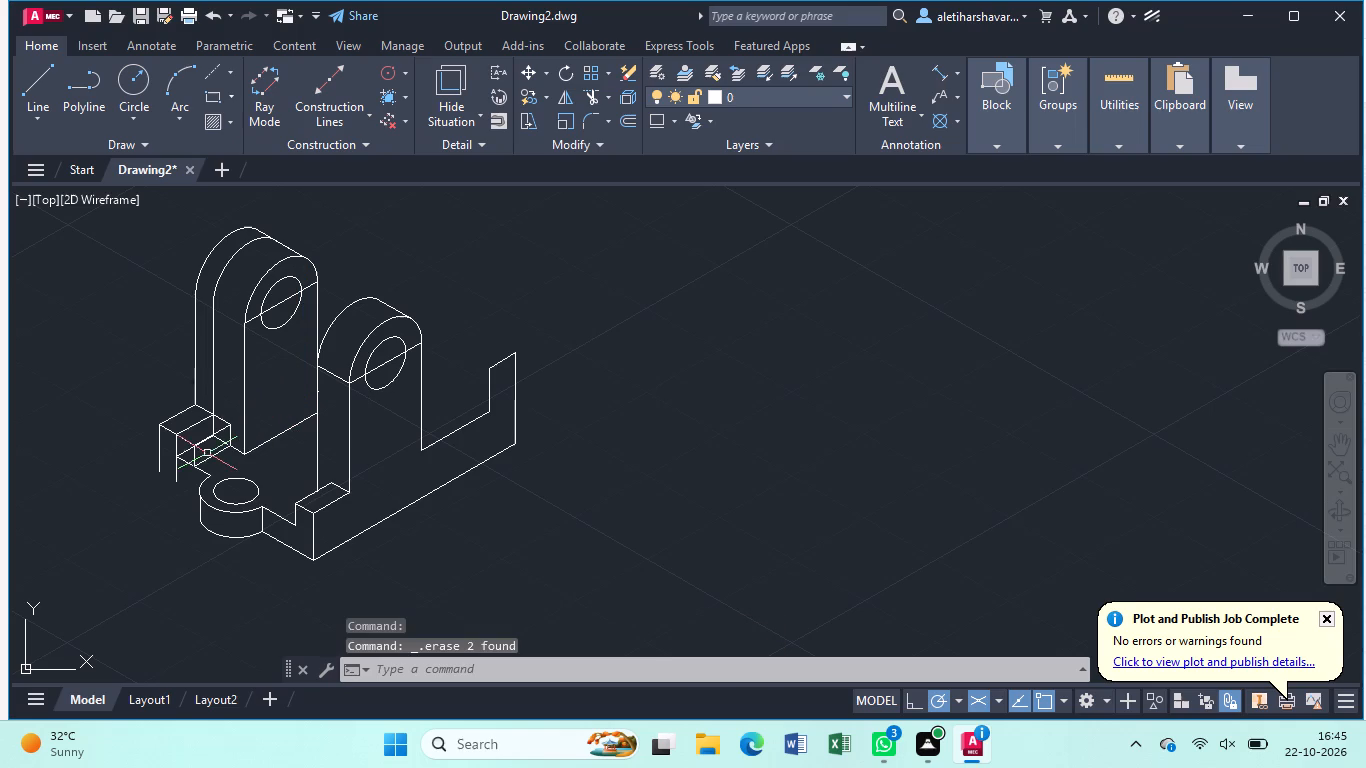
Erase the original far upright's rear vertical edge, top tangent line and rear rounded arc.
click(195, 347)
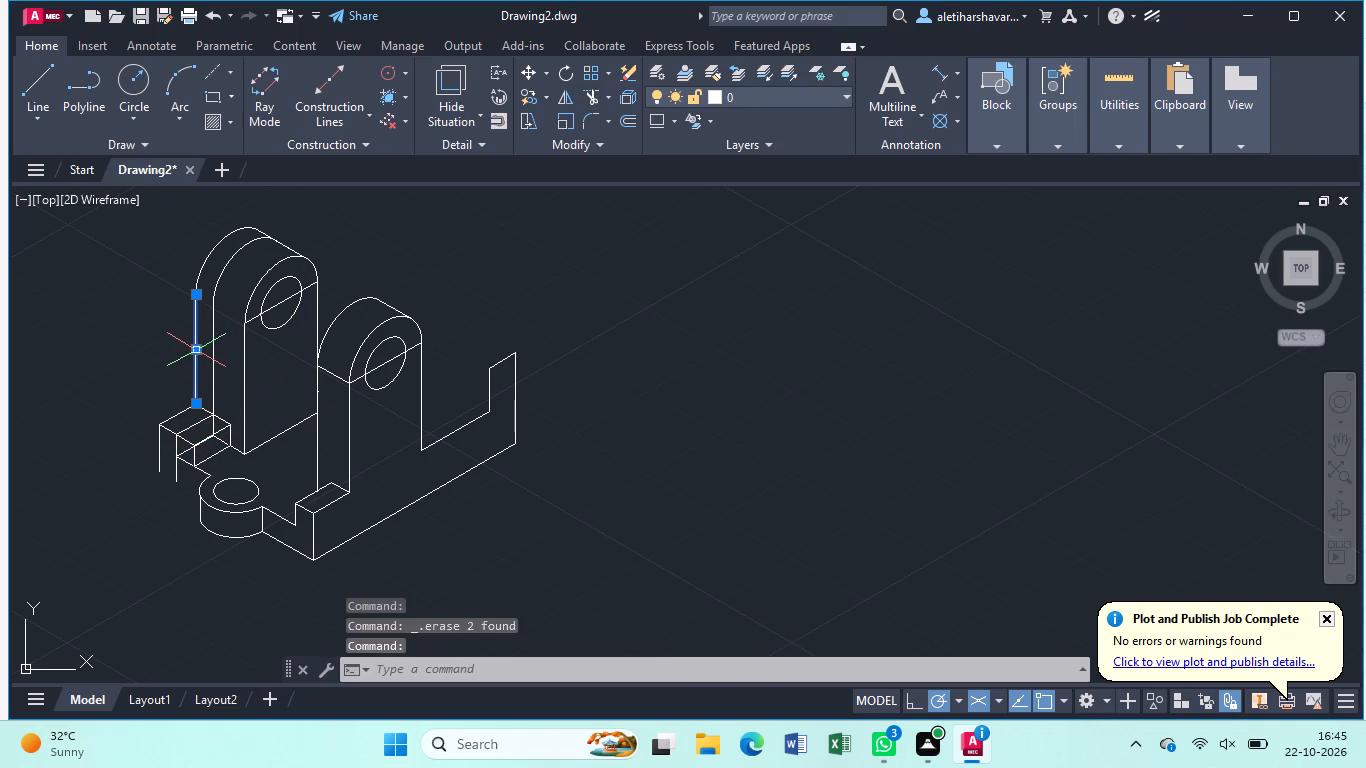
key(Delete)
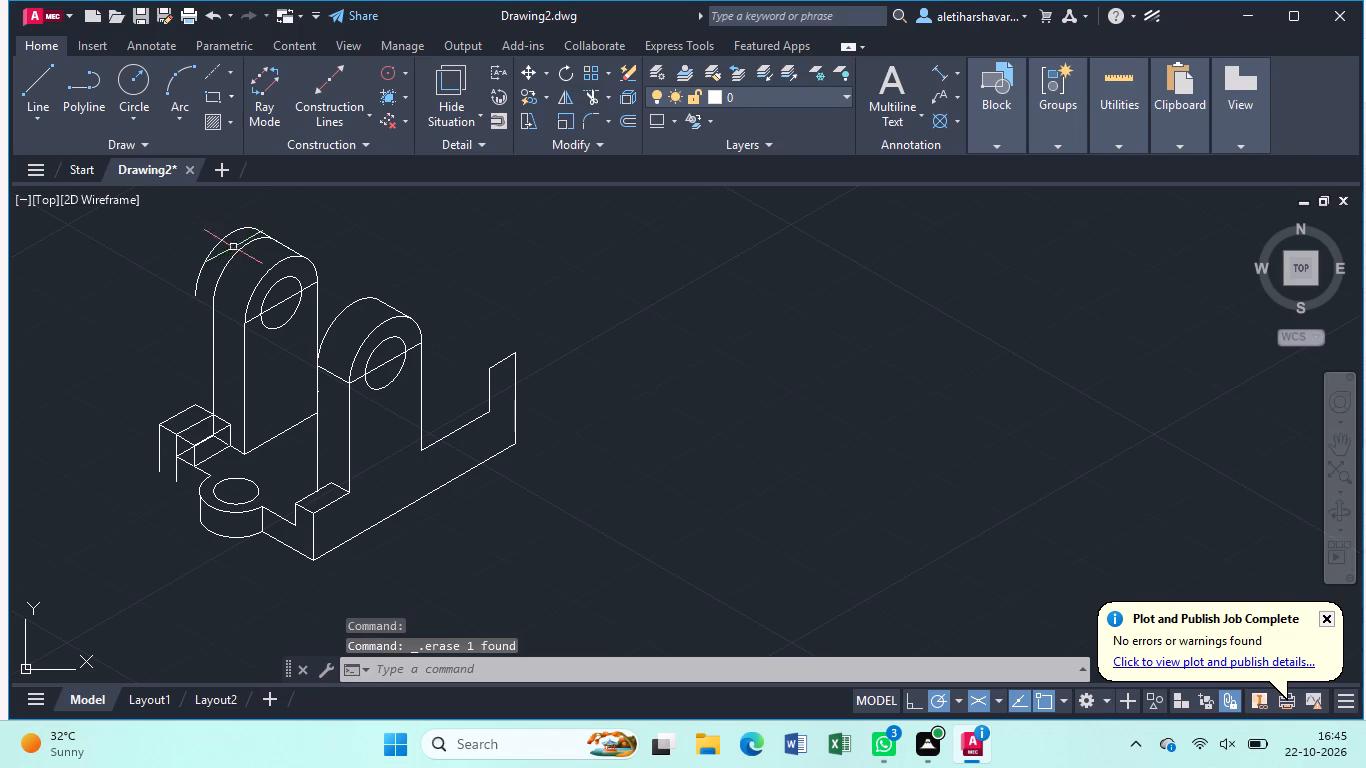
click(260, 232)
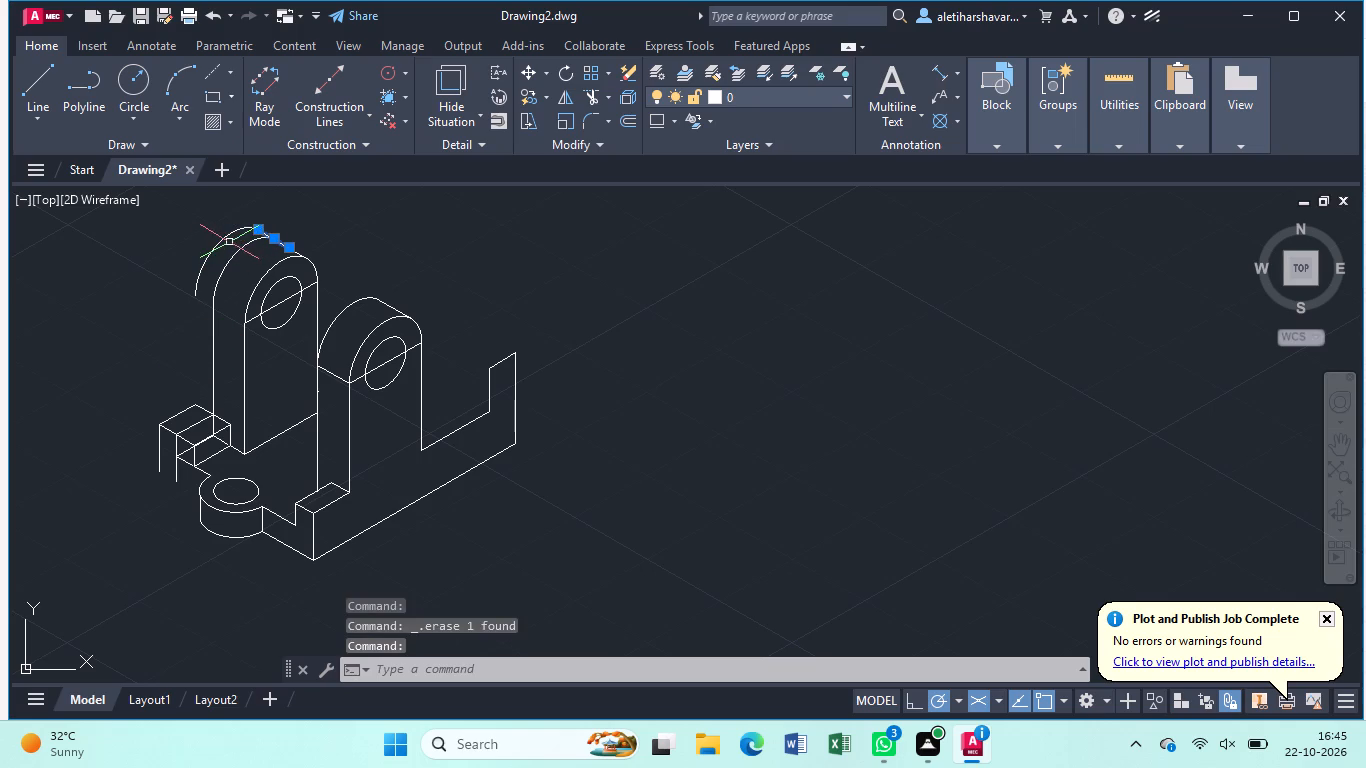
click(219, 242)
key(Delete)
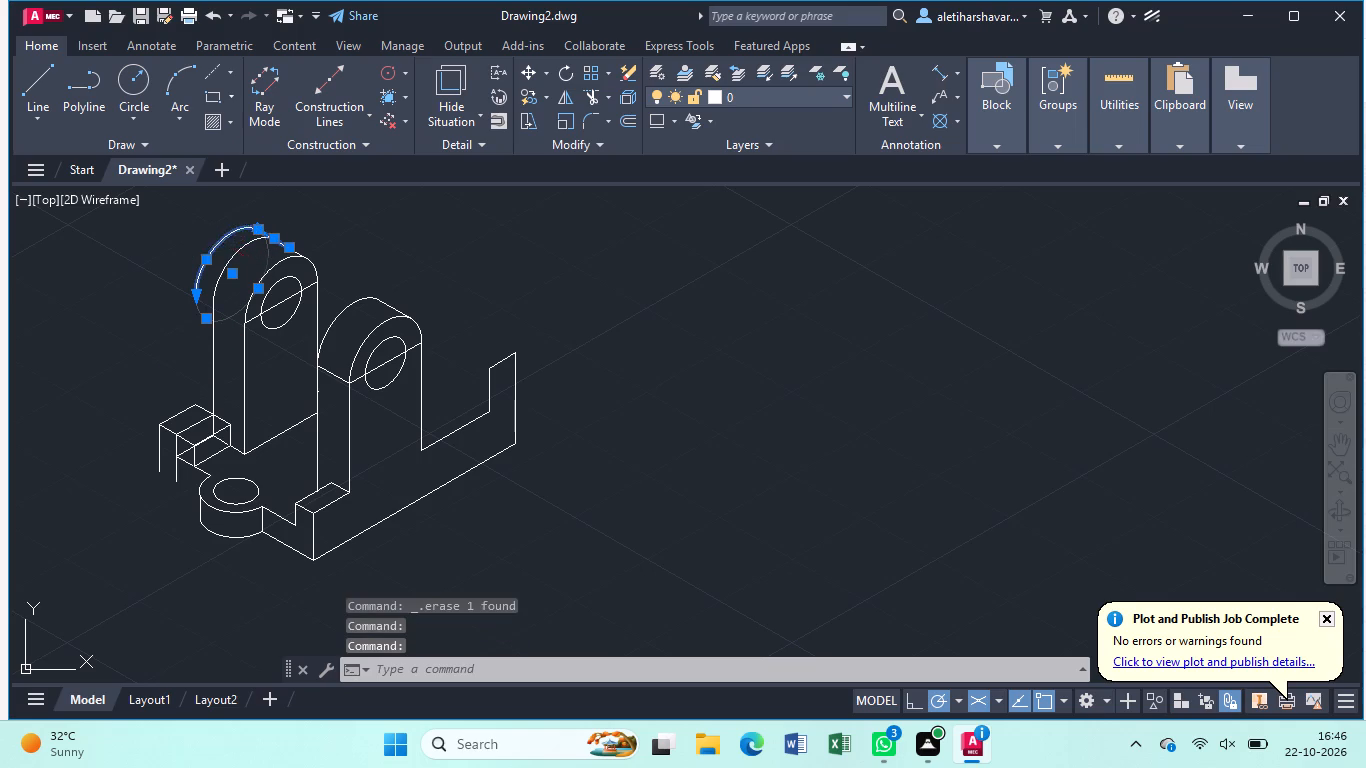
Erase the original corner block's top outline edges, outer vertical edge and the leftover line at the copied block's front.
click(199, 407)
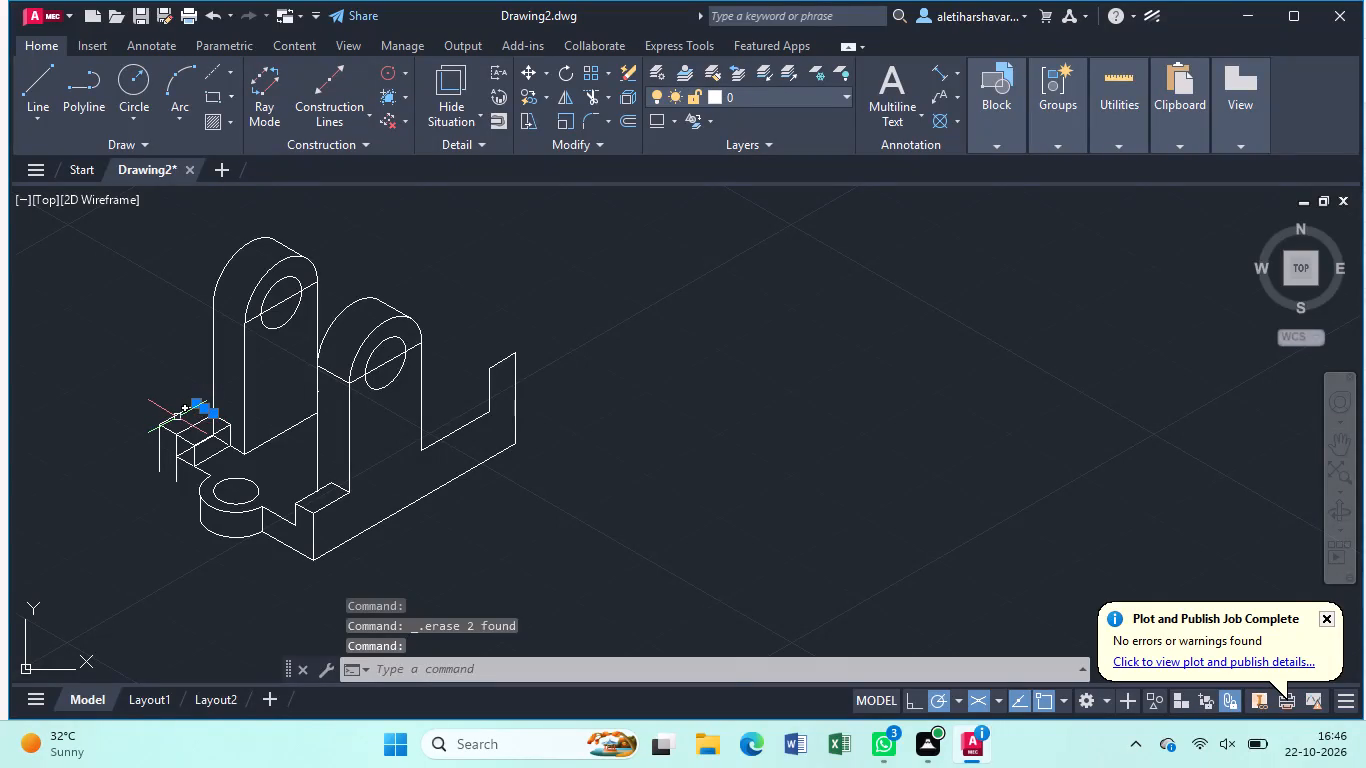
click(177, 417)
click(167, 431)
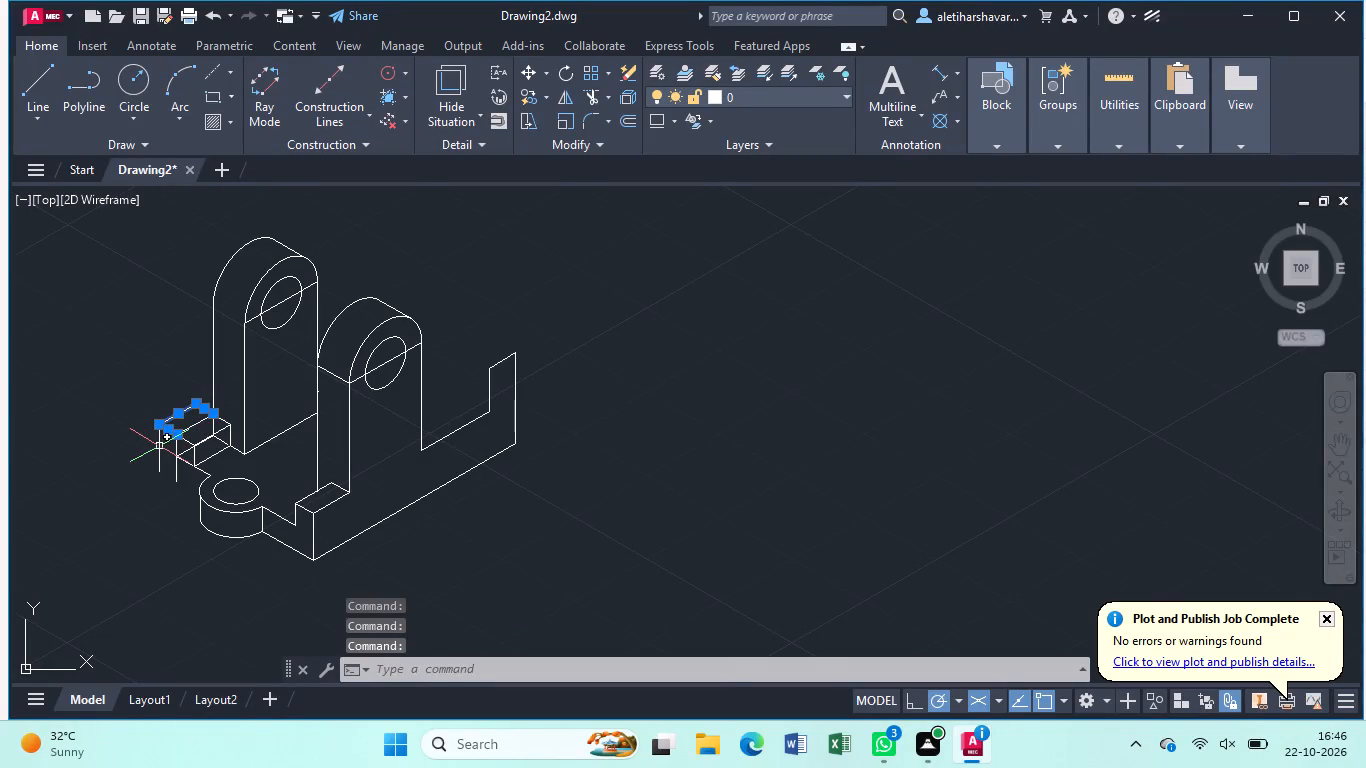
click(159, 446)
key(Delete)
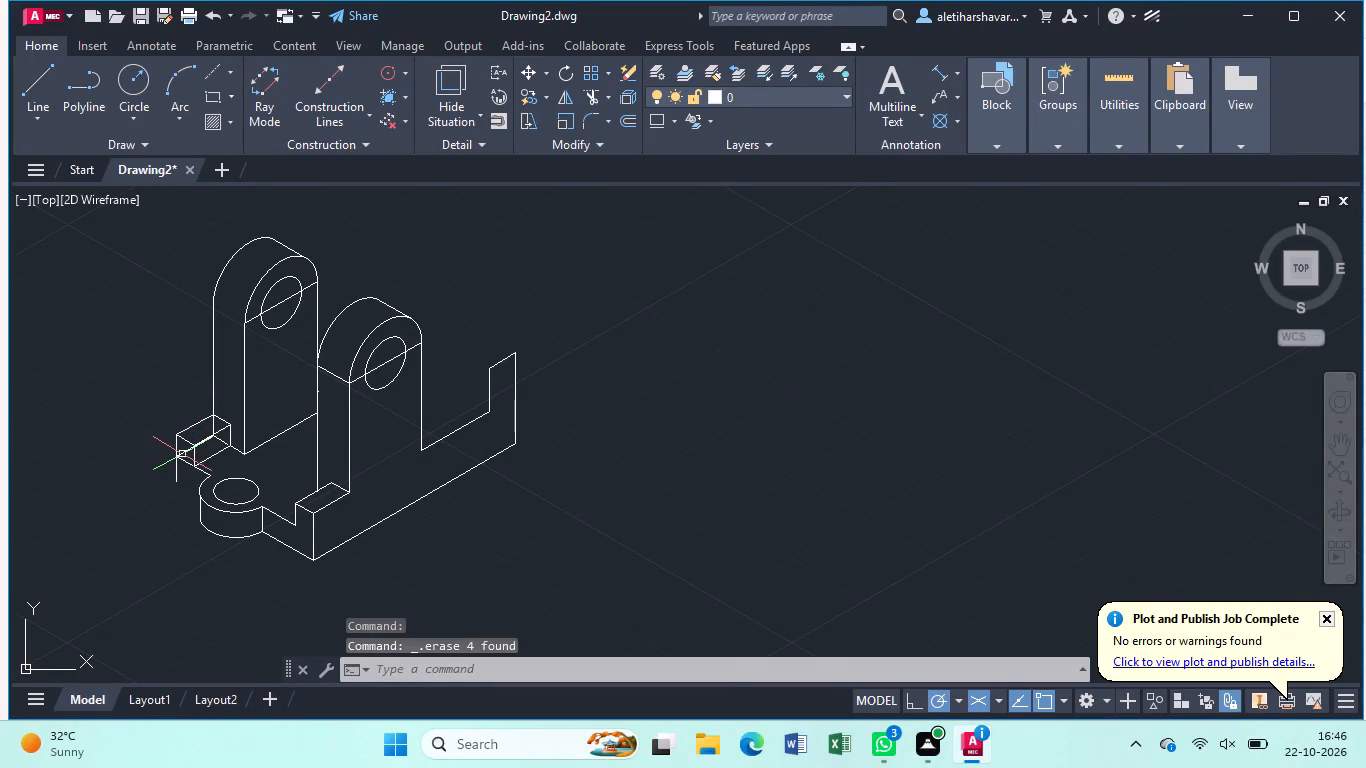
click(182, 454)
key(Delete)
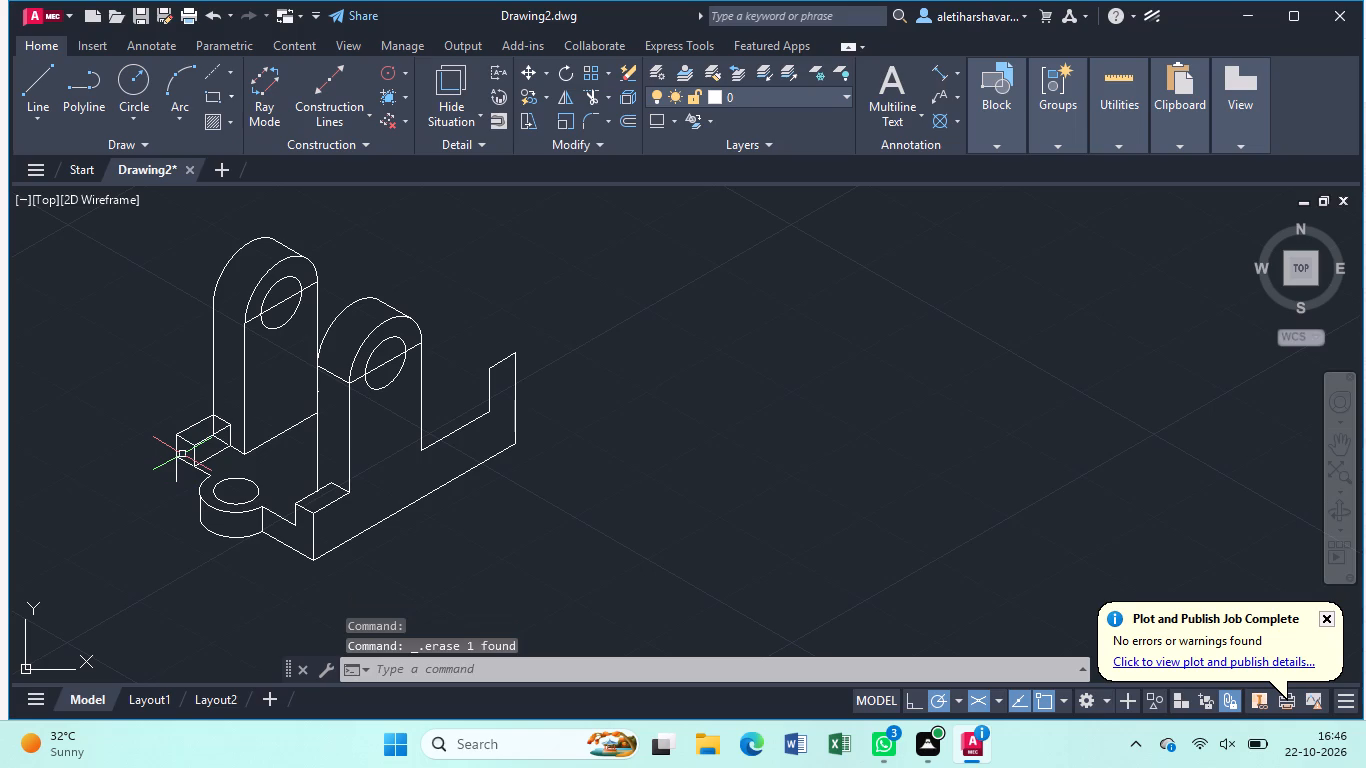
Erase the hidden vertical line and short slanted line showing through the copied corner block.
scroll(230, 413, up, 2)
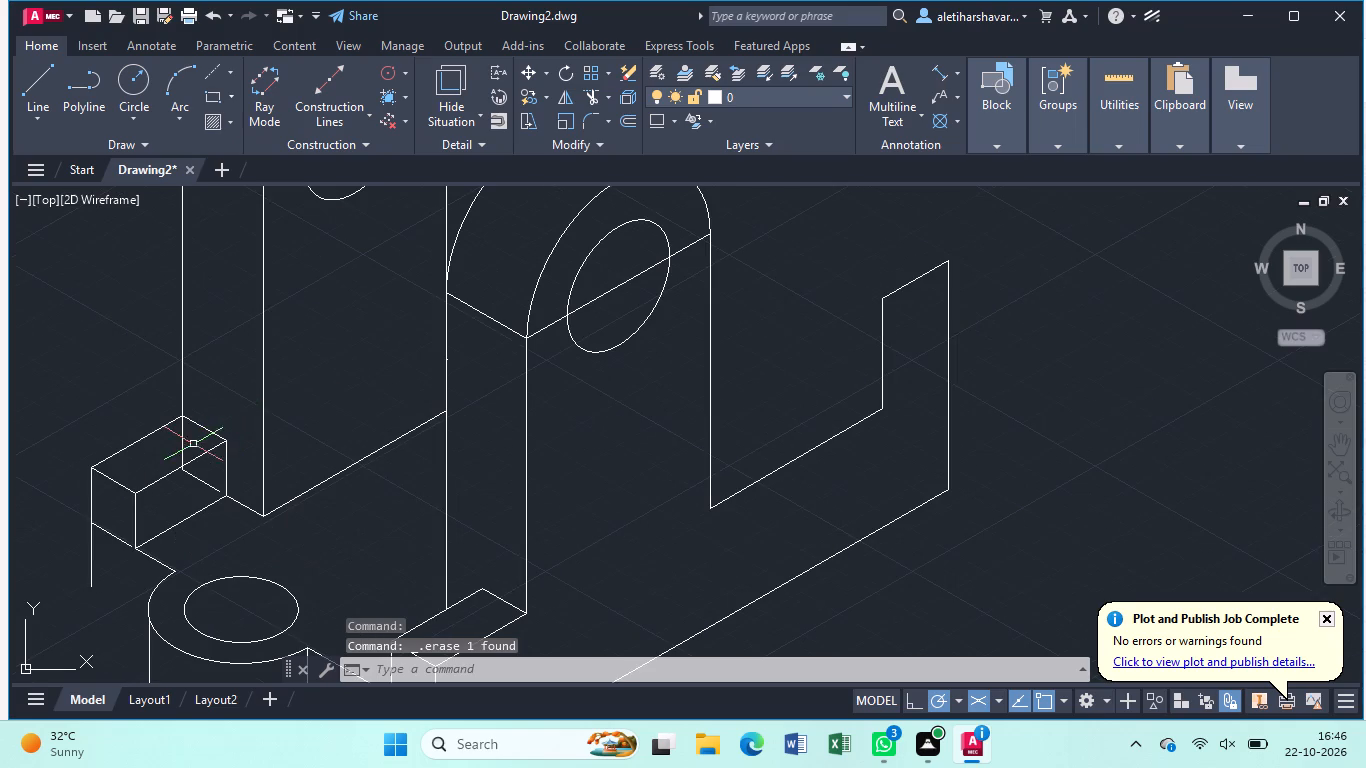
click(181, 443)
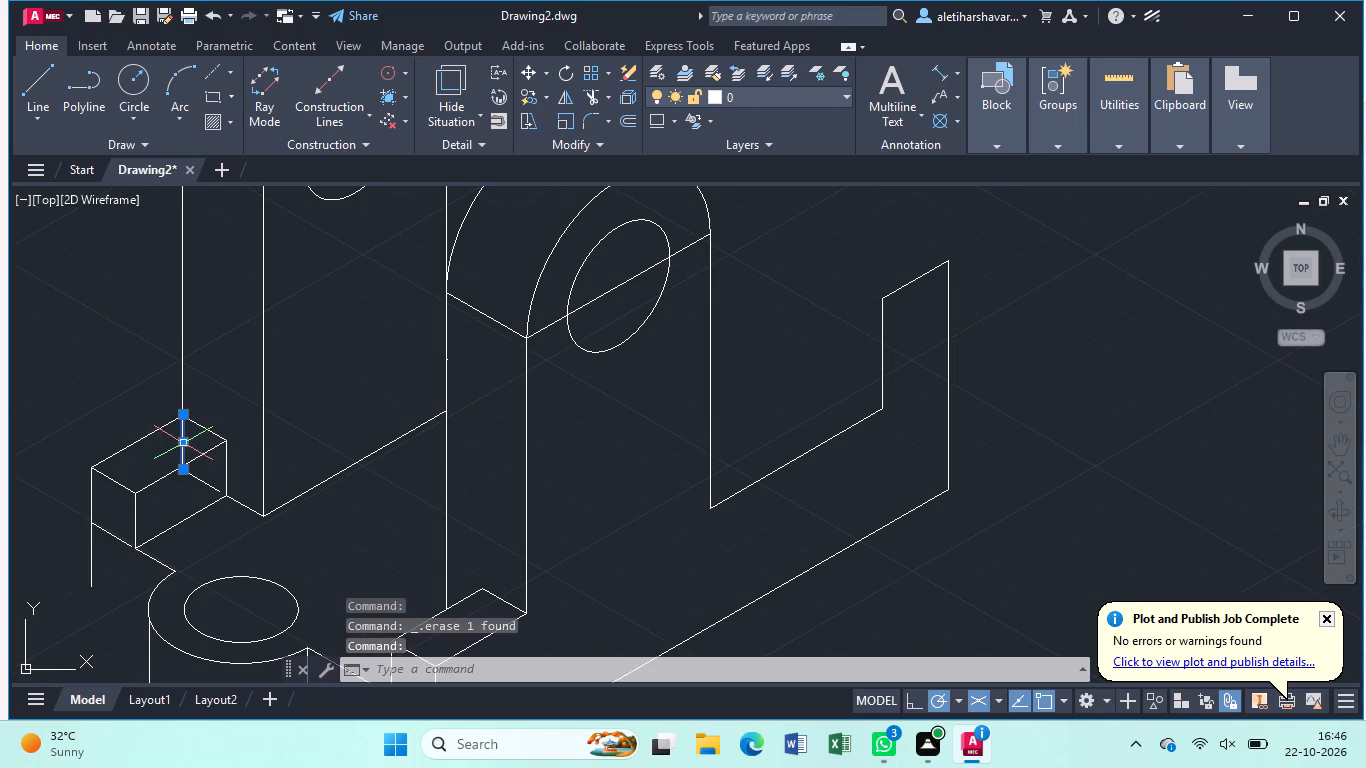
click(197, 479)
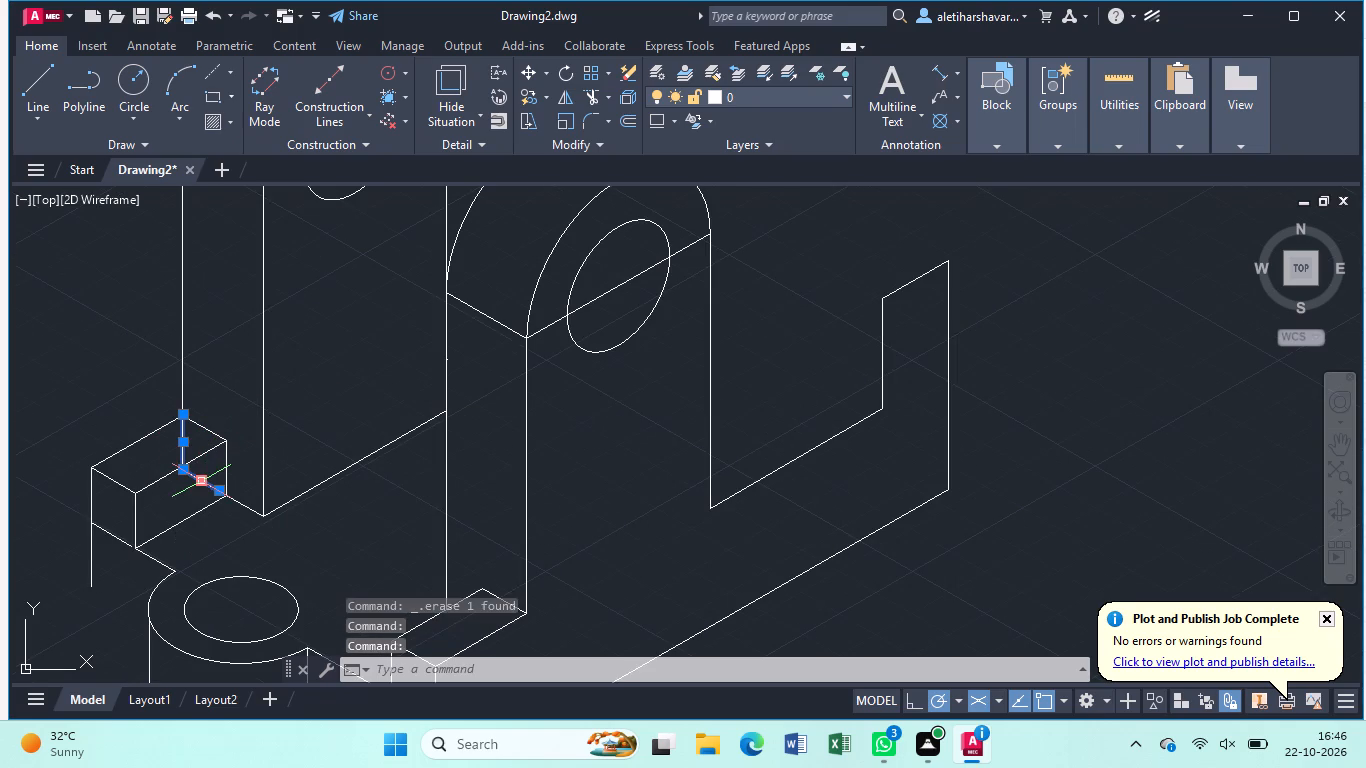
key(Delete)
Draw the base's lower front edge from the far corner's vertical edge, about 33 units at 30° downward, to the boss rim.
scroll(194, 475, down, 1)
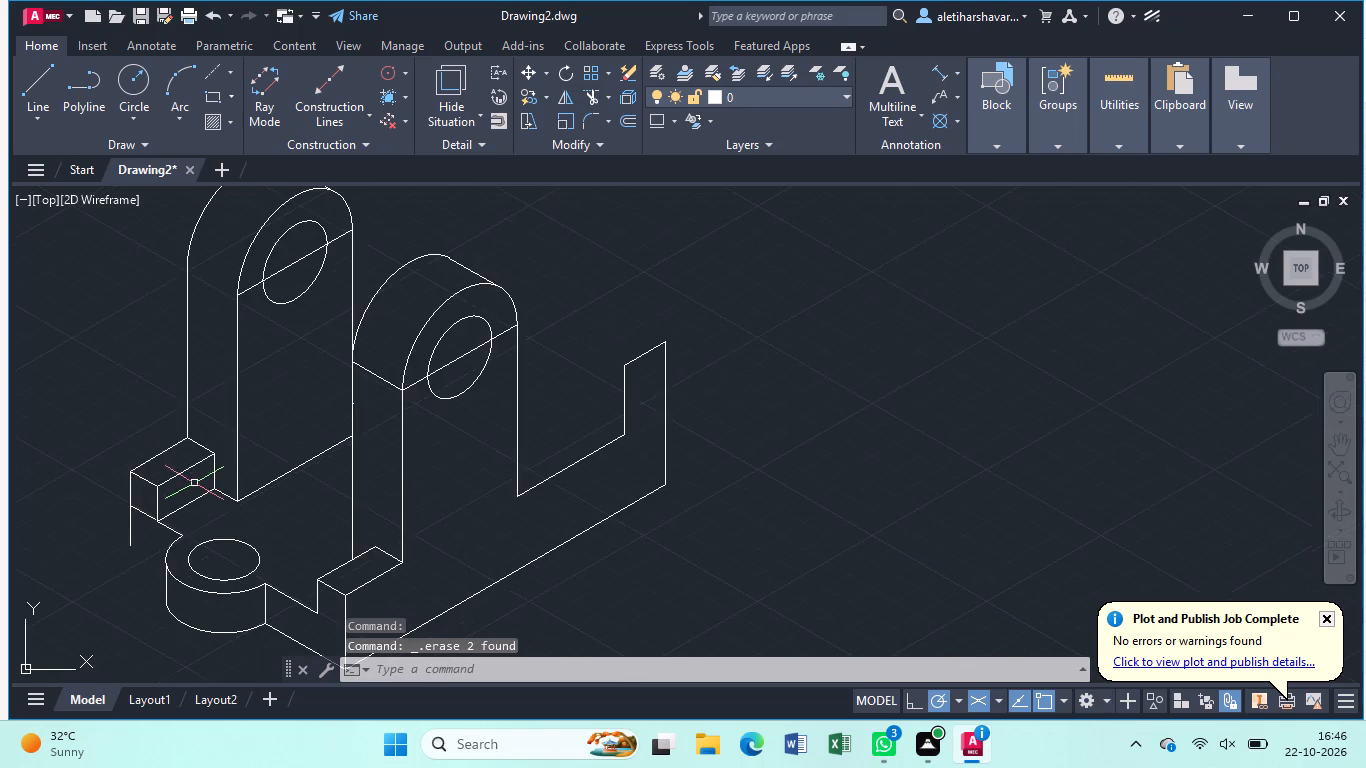
scroll(194, 484, down, 1)
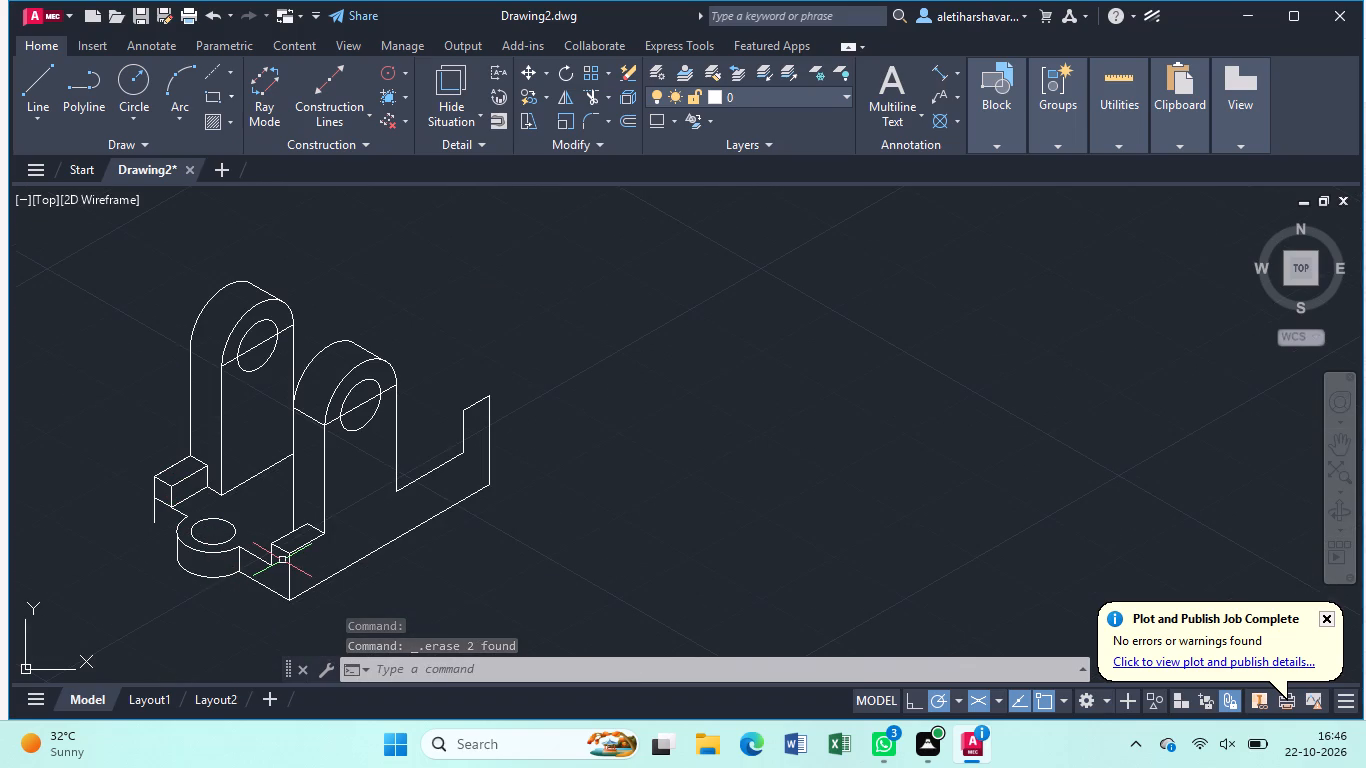
key(l)
key(Return)
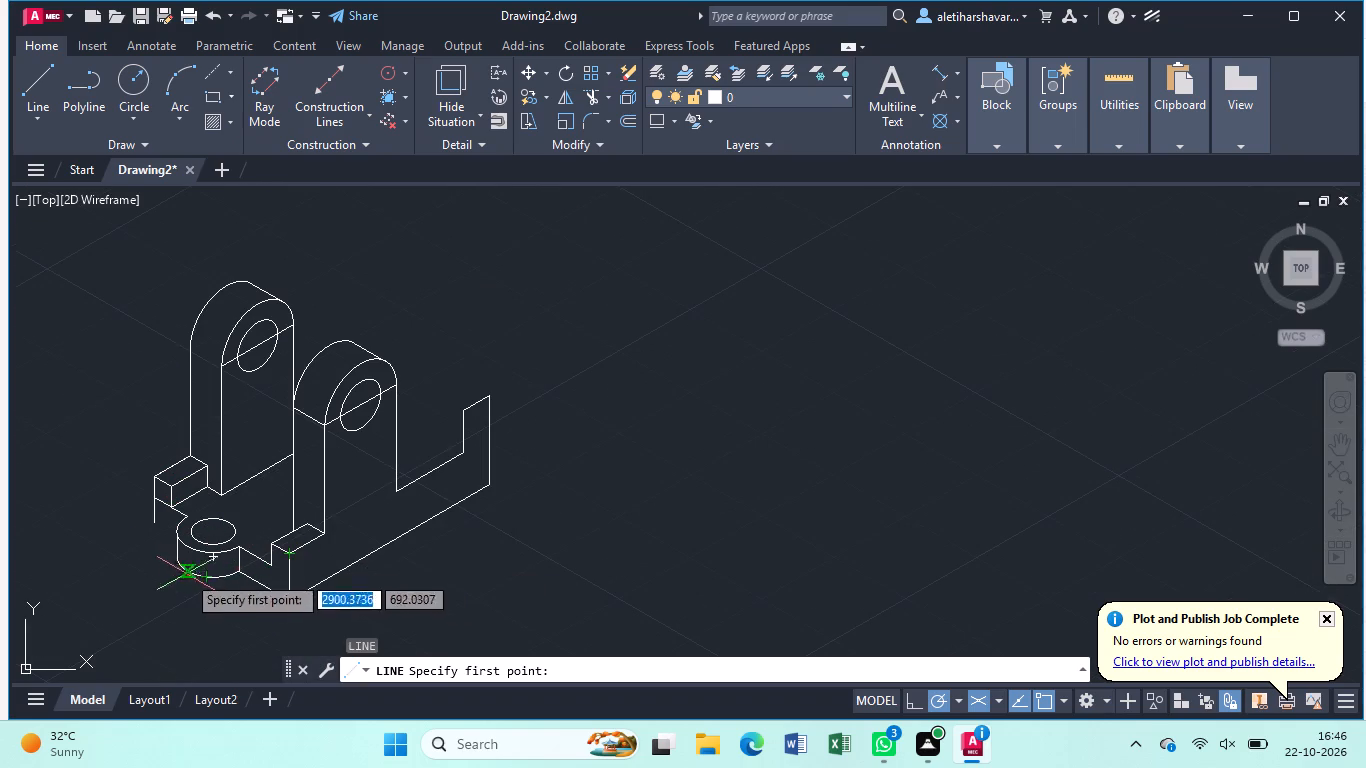
click(154, 523)
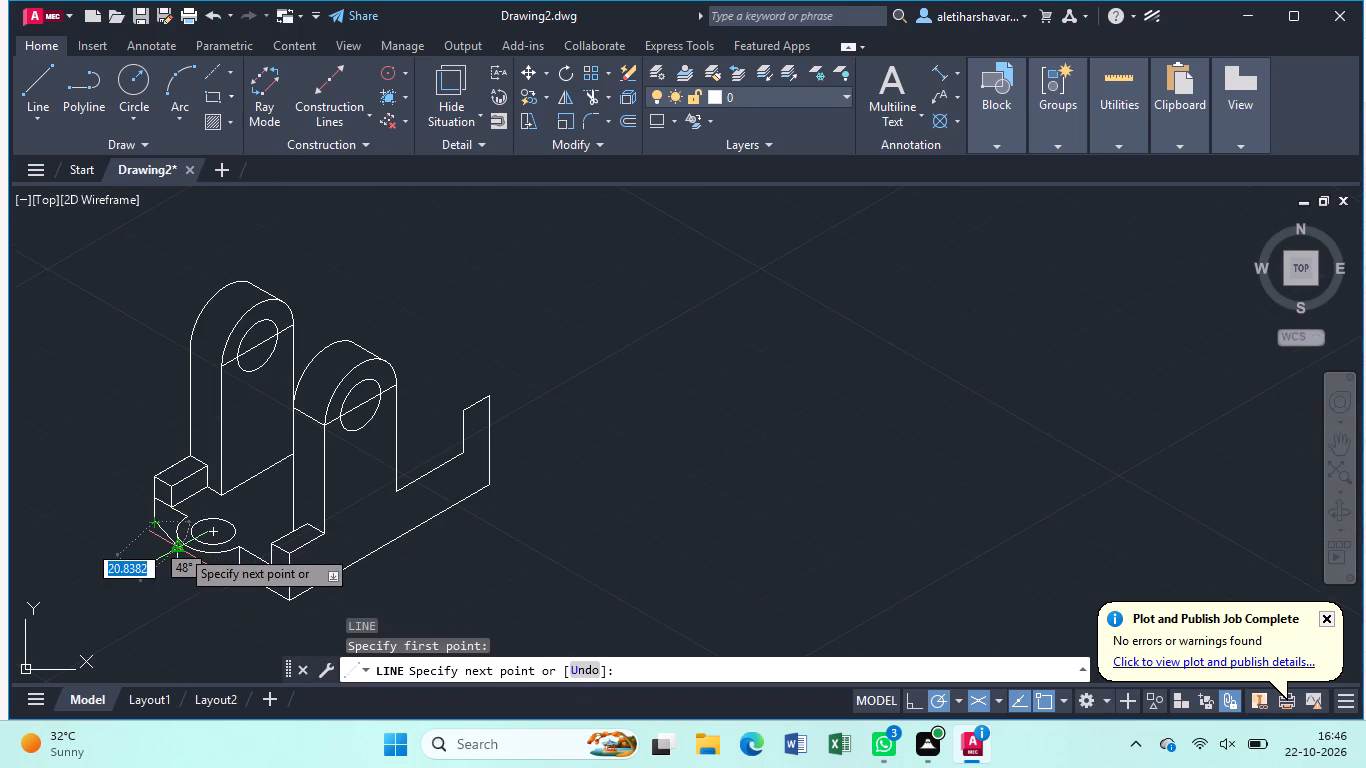
scroll(215, 553, up, 3)
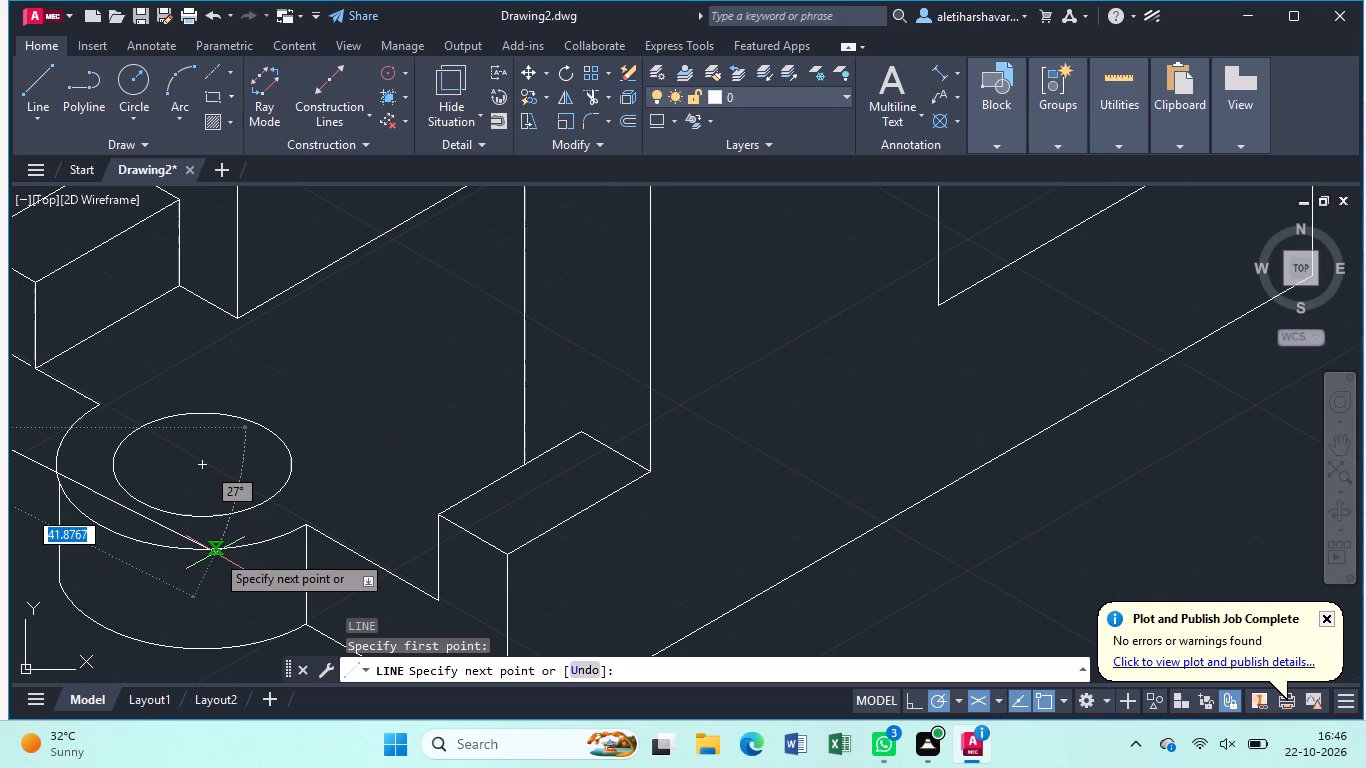
click(155, 537)
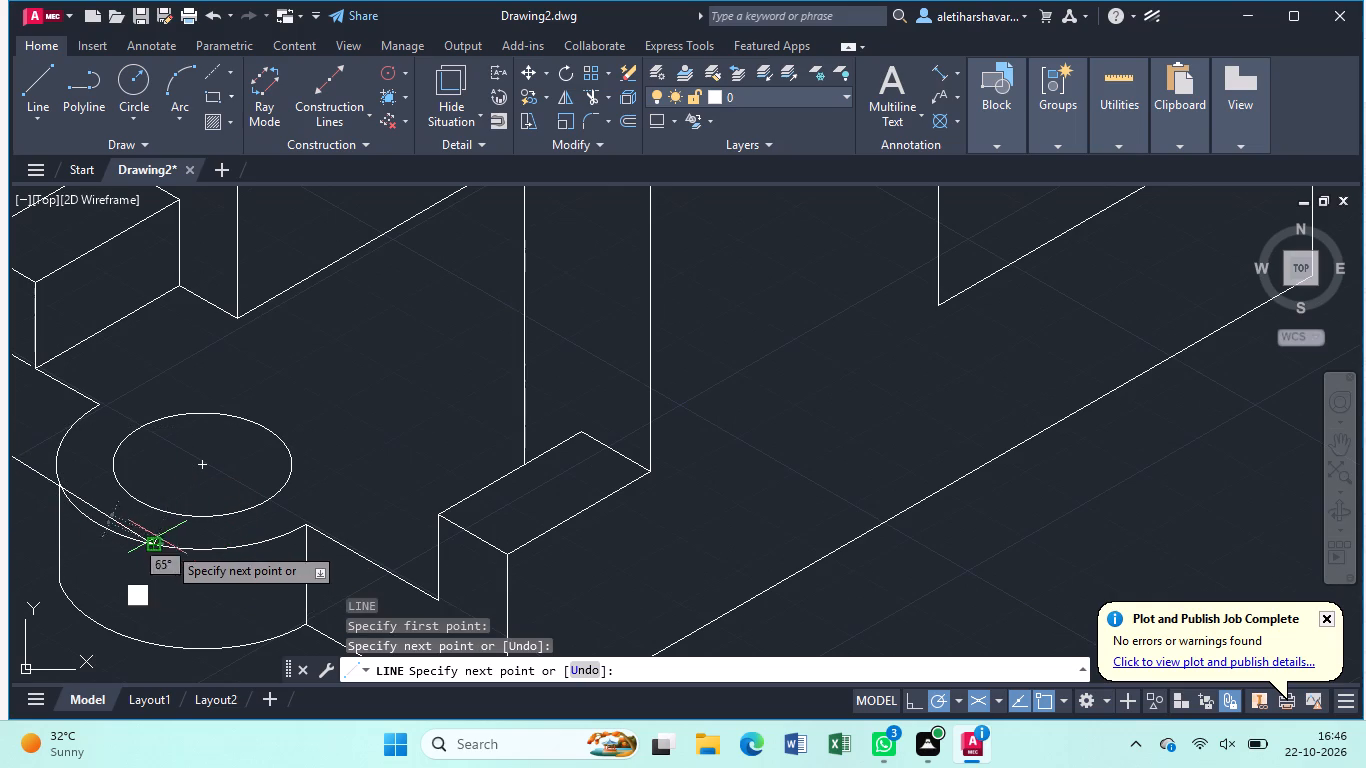
key(Escape)
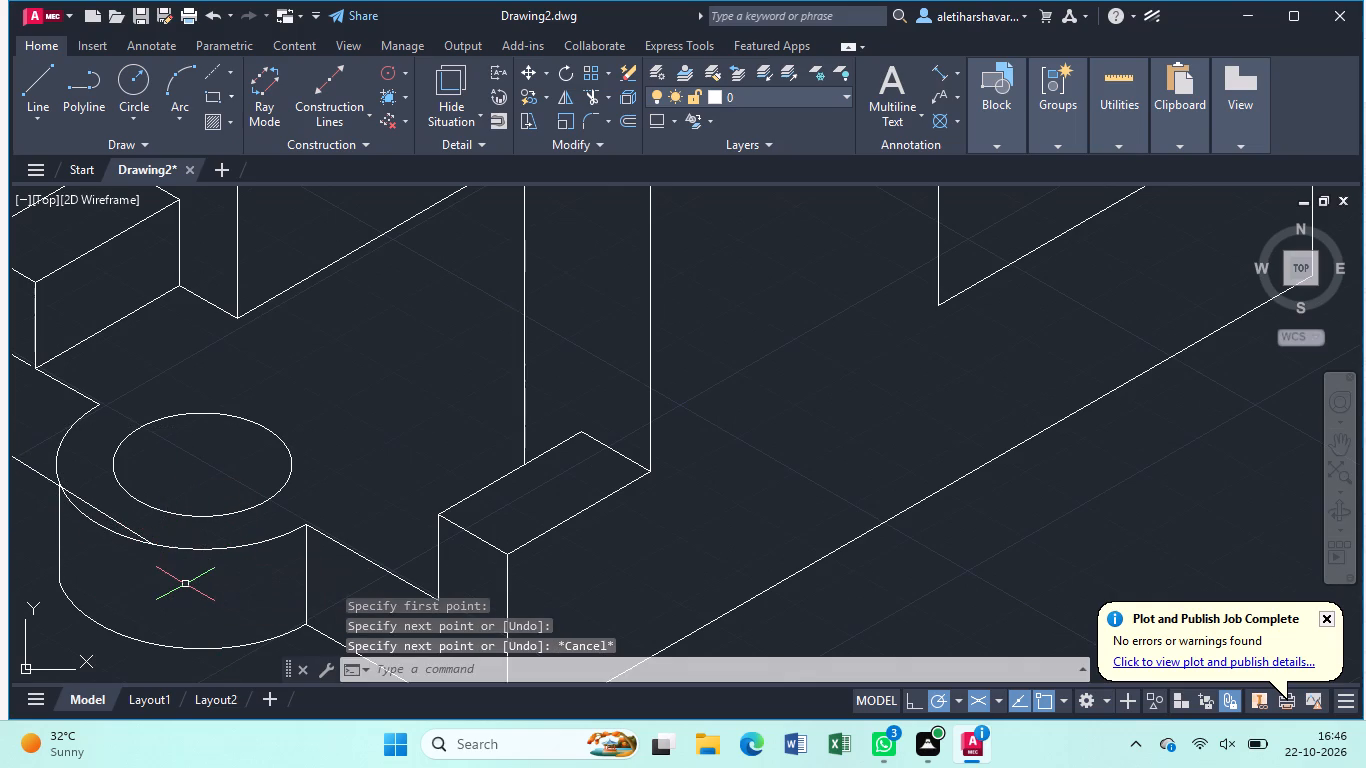
Trim the portion of the new lower front edge that runs across the boss's side face.
text(tr)
key(Return)
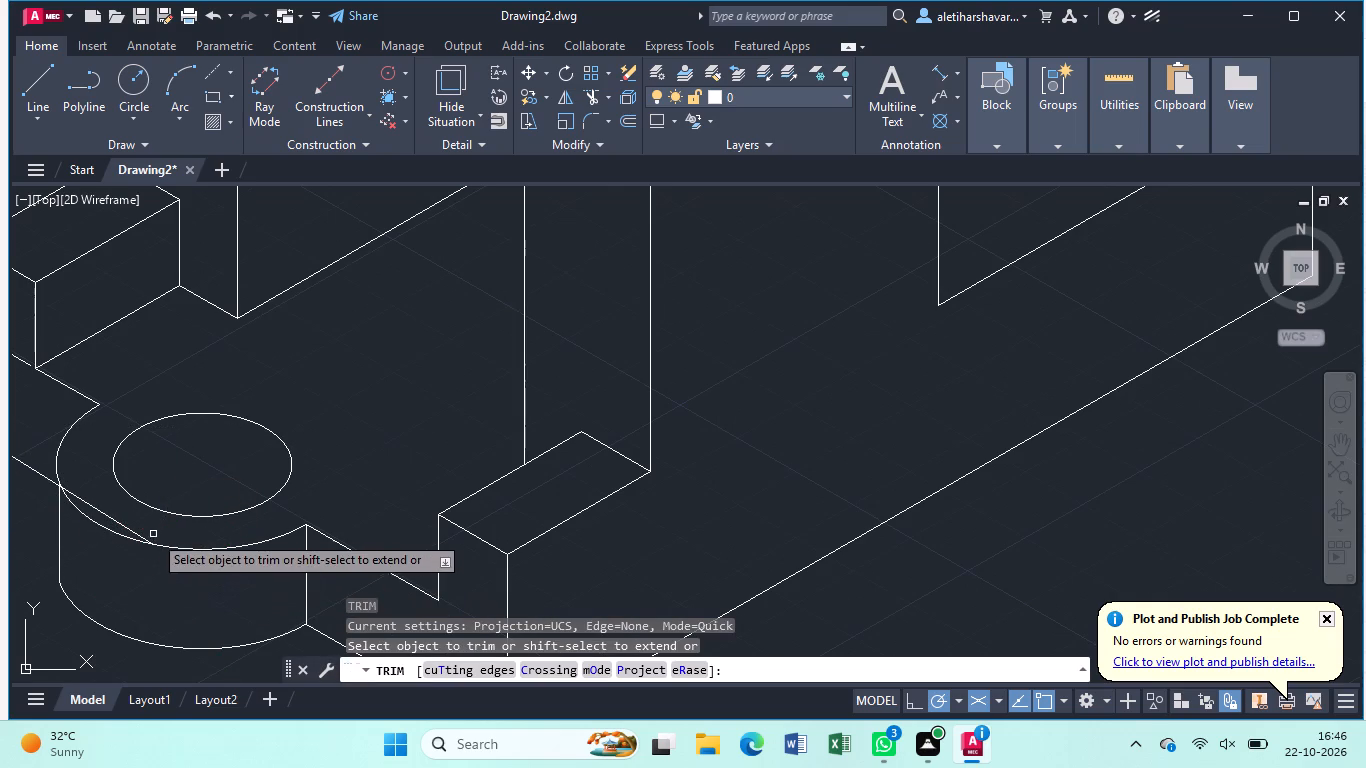
click(136, 529)
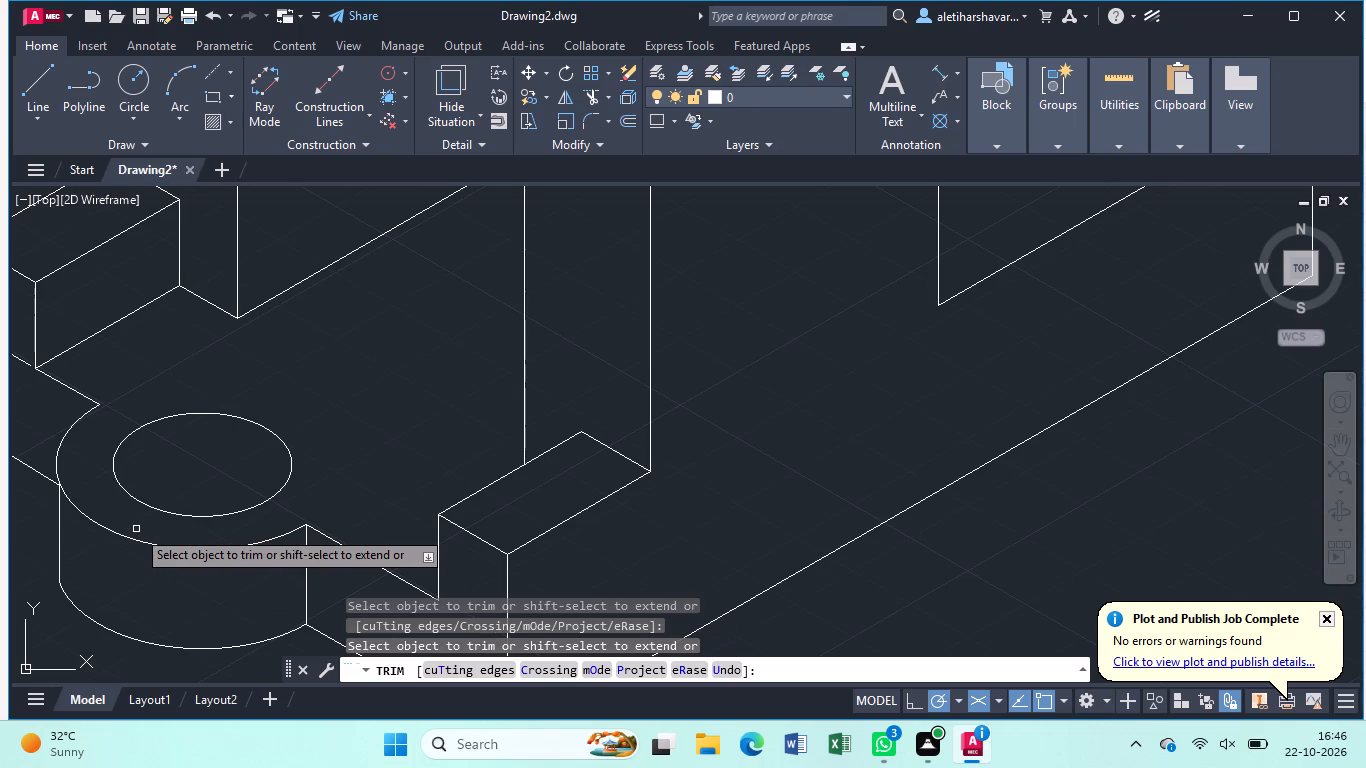
key(Escape)
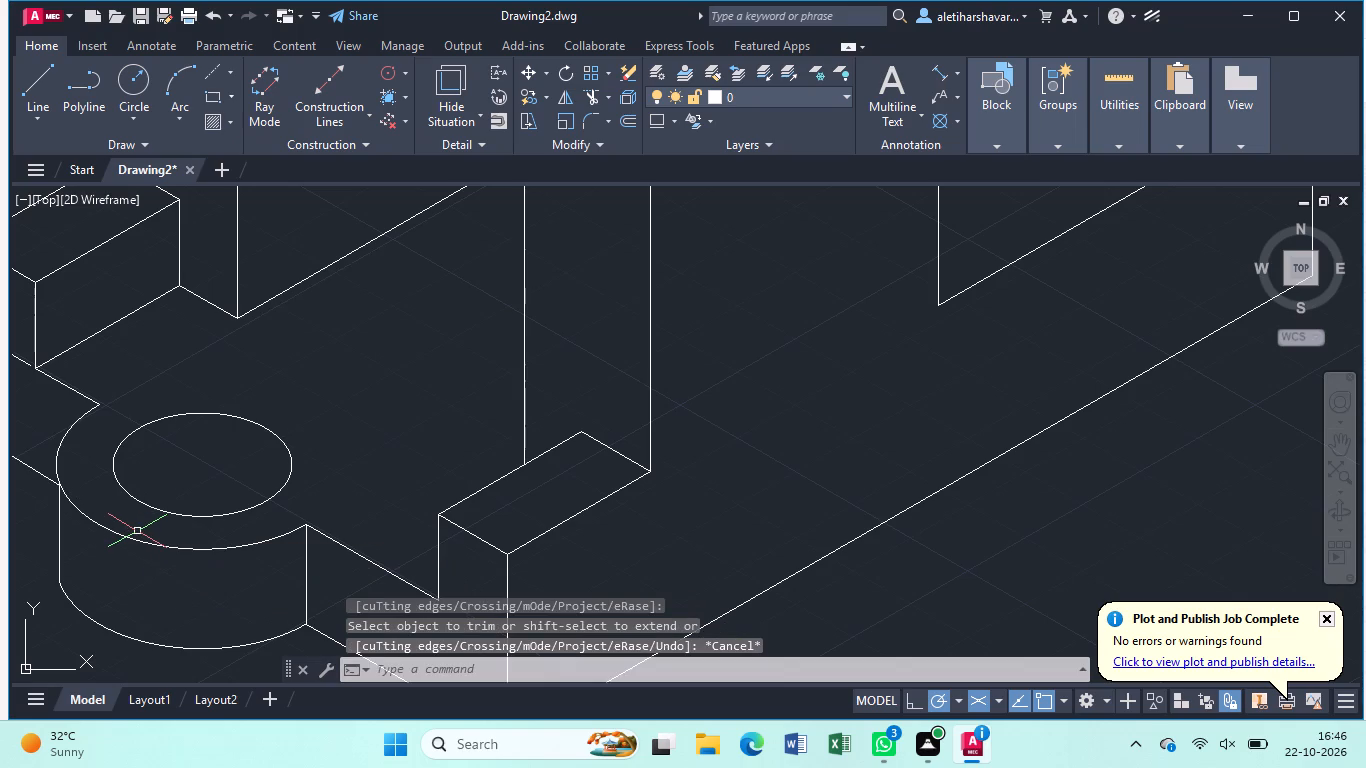
Erase the upper front edge of the base between the boss and the near corner block.
scroll(137, 531, down, 1)
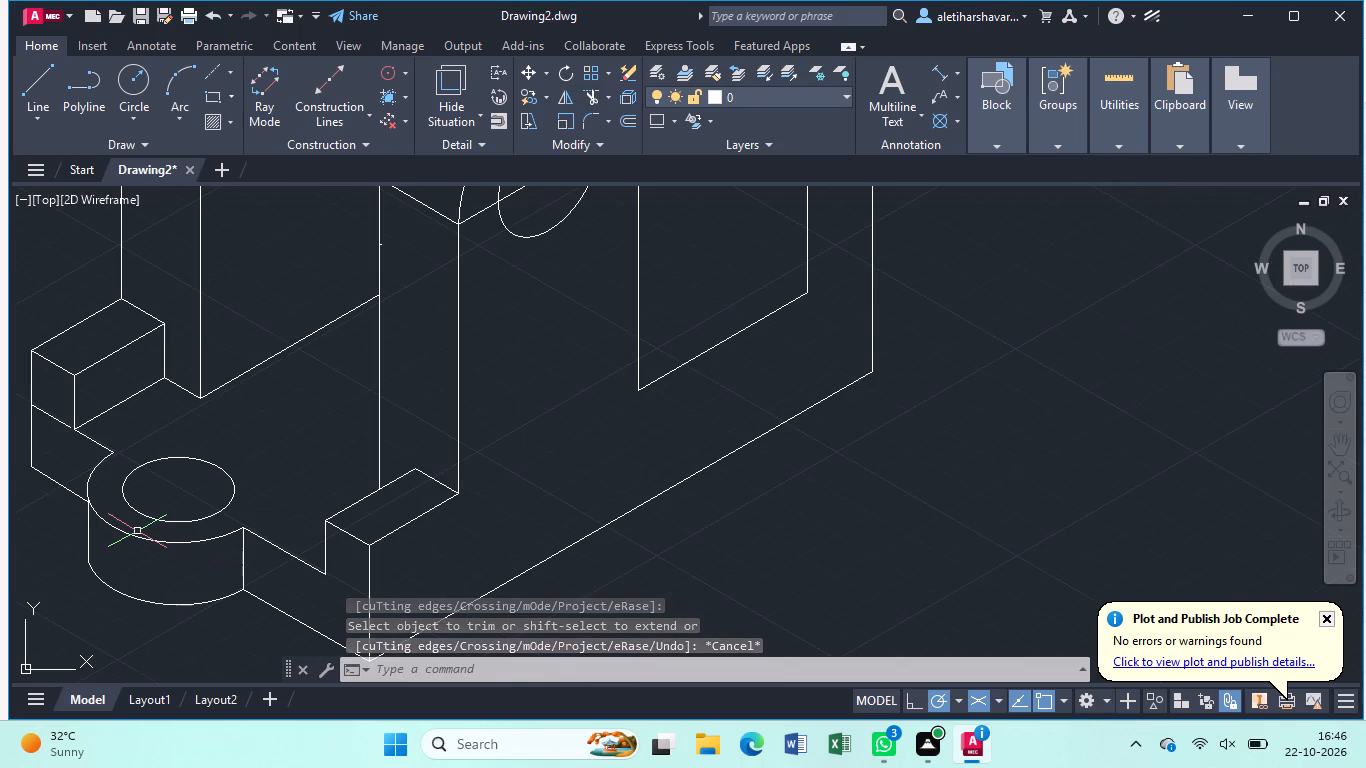
scroll(137, 531, down, 1)
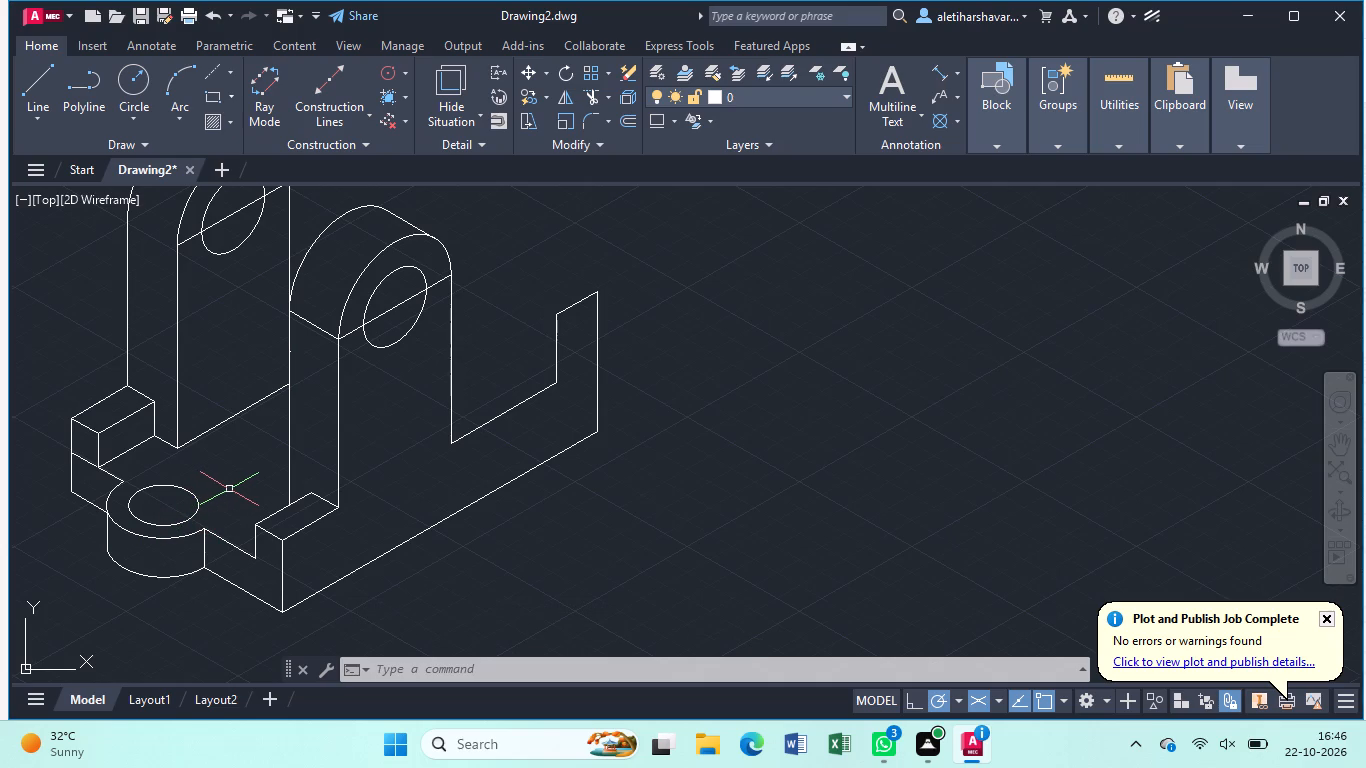
middle_drag(229, 489, 327, 553)
scroll(327, 606, up, 1)
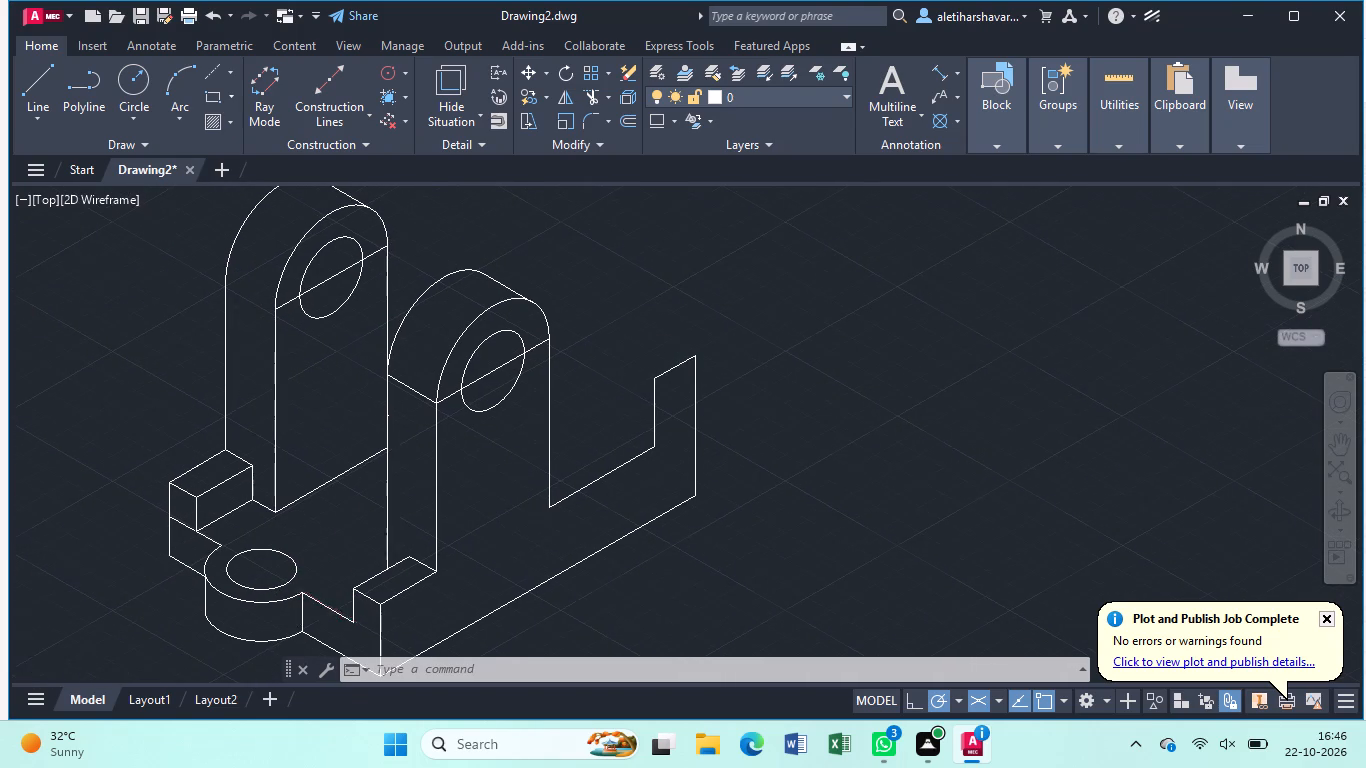
scroll(332, 595, up, 1)
scroll(332, 587, down, 1)
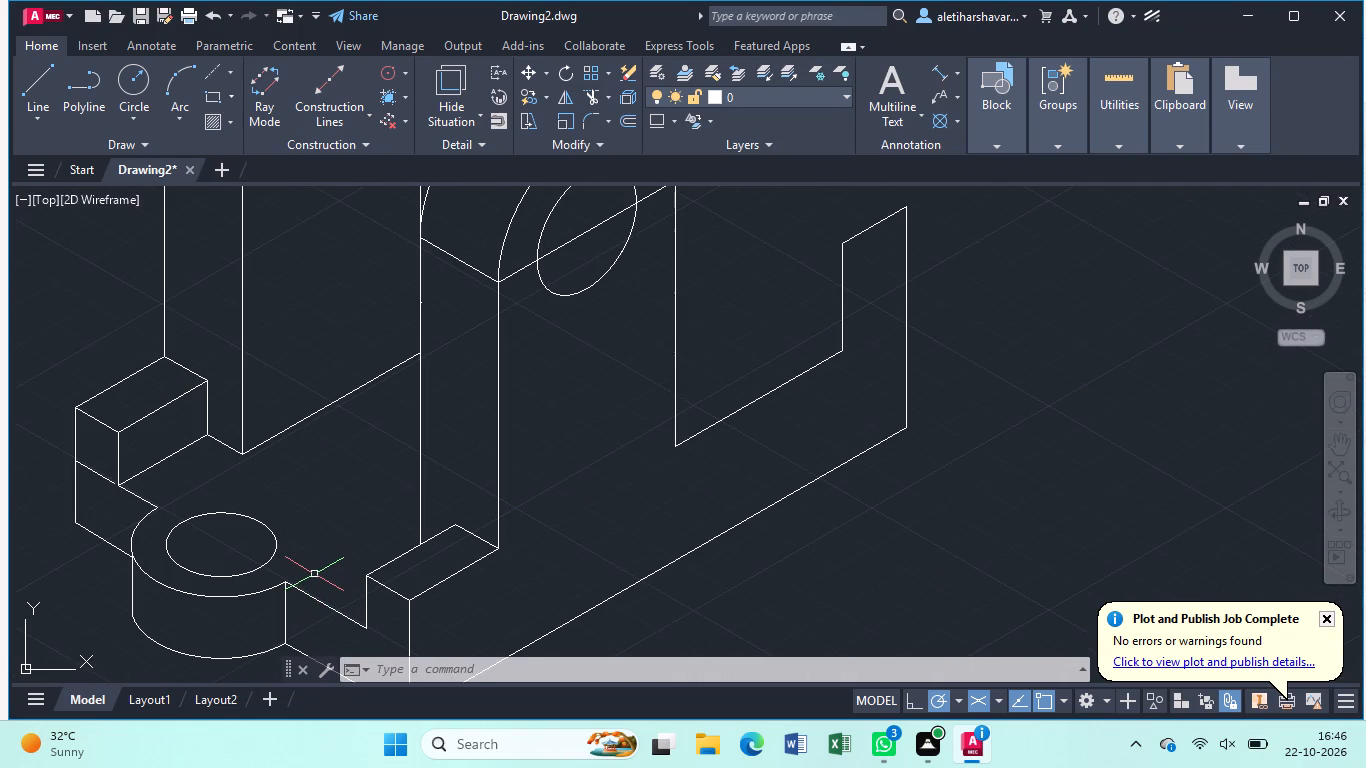
click(314, 600)
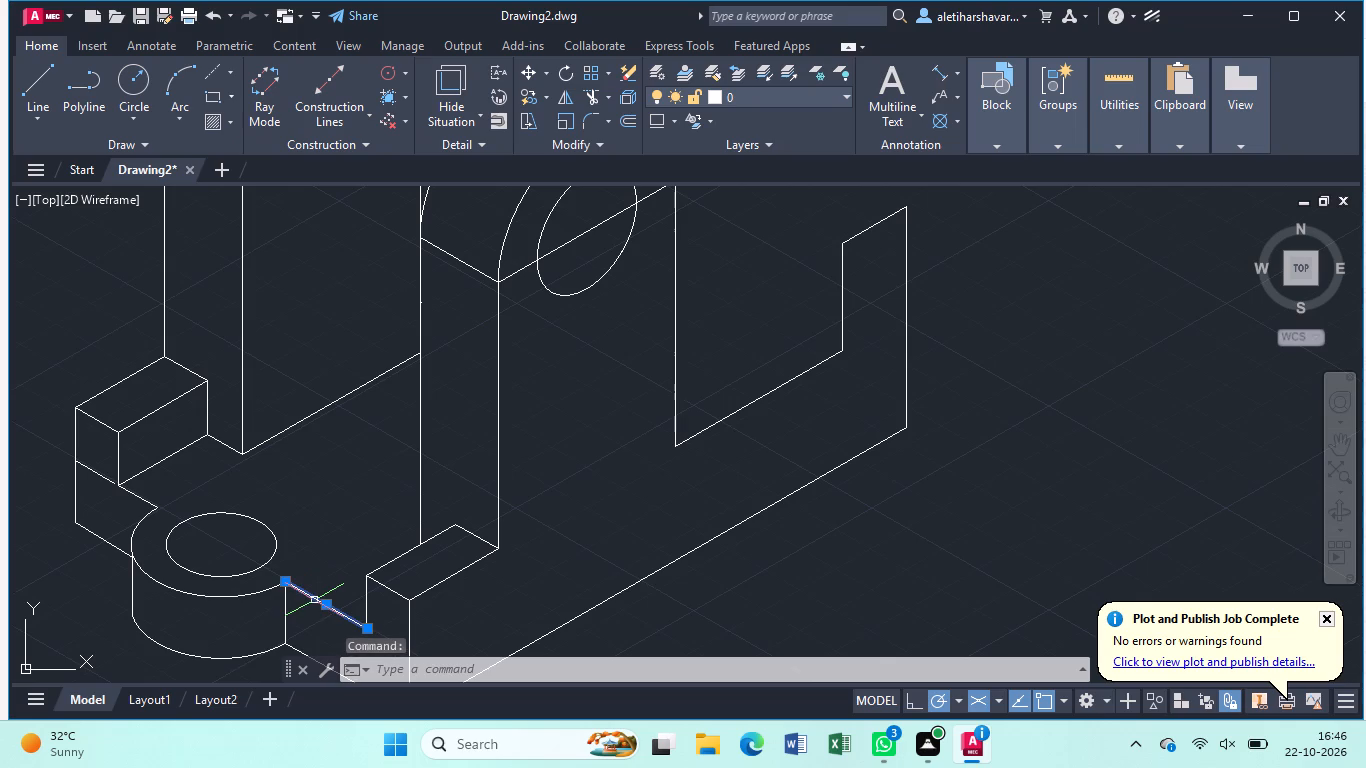
key(Delete)
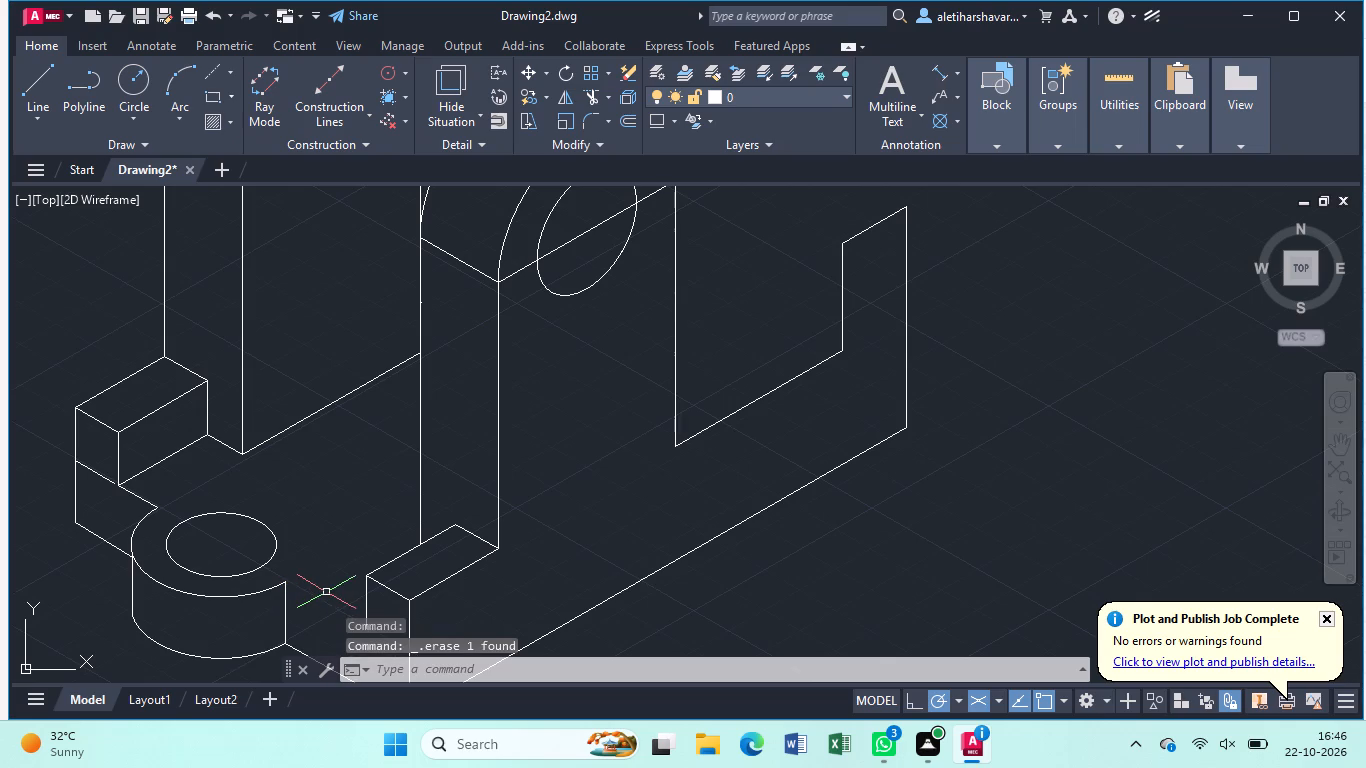
middle_drag(322, 588, 355, 431)
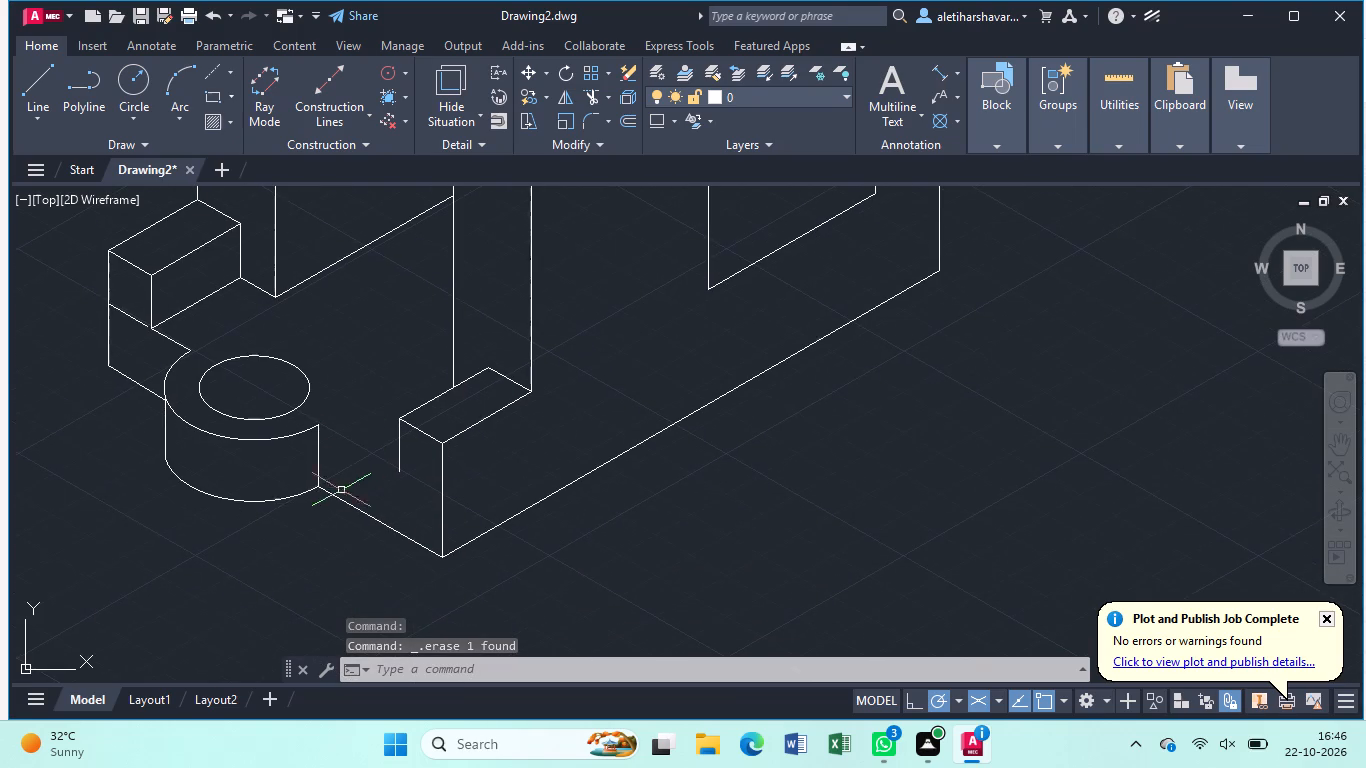
Erase the lower front edge of the base between the boss and the near corner.
click(349, 505)
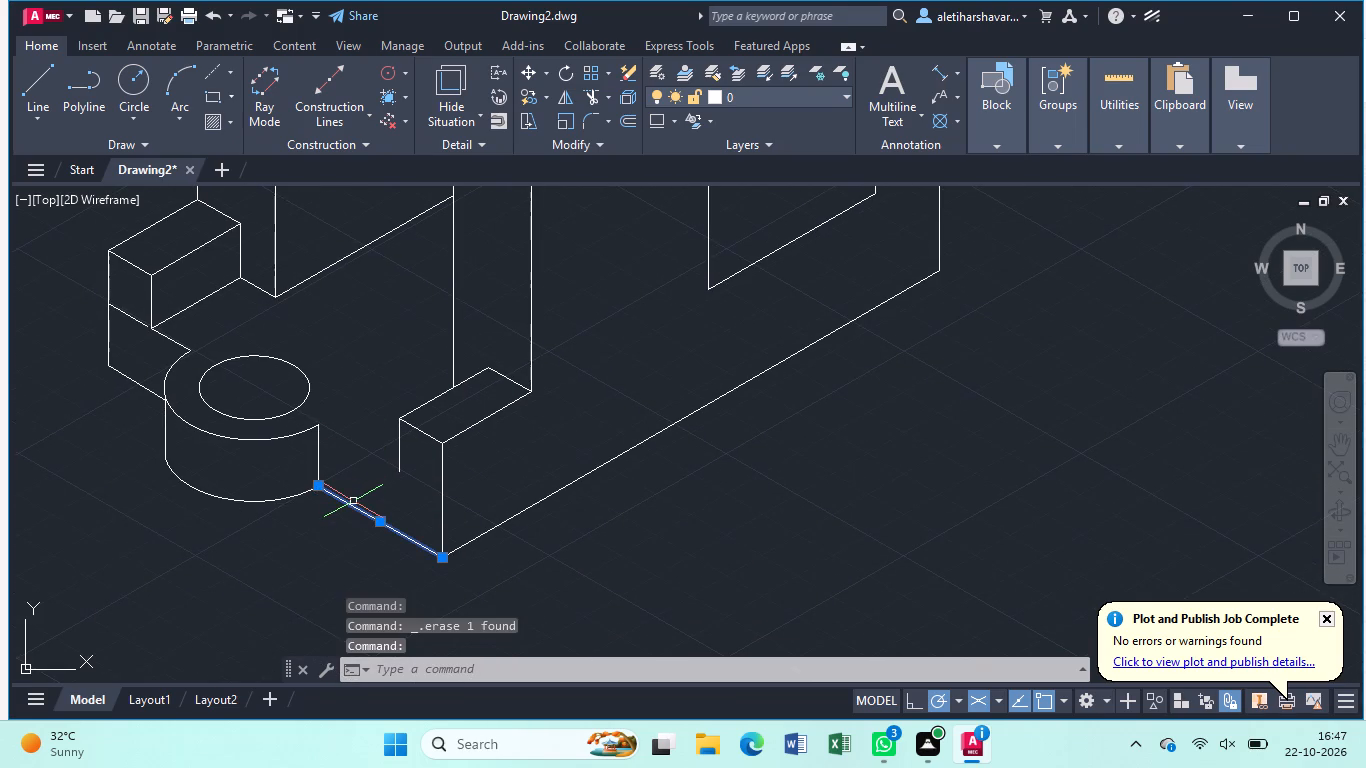
key(Delete)
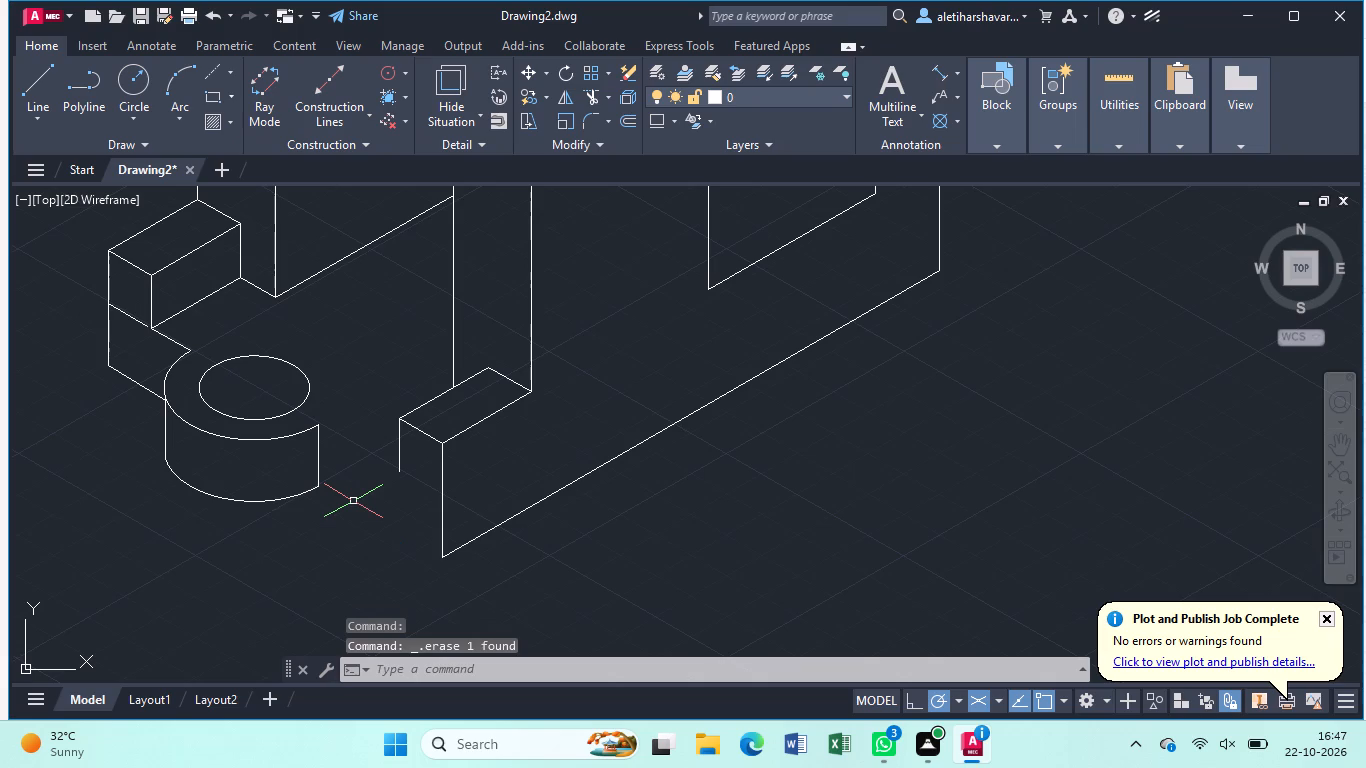
Draw an 11-unit line at 30° downward from the upper end of the boss's near vertical edge toward the near corner block.
key(l)
key(Return)
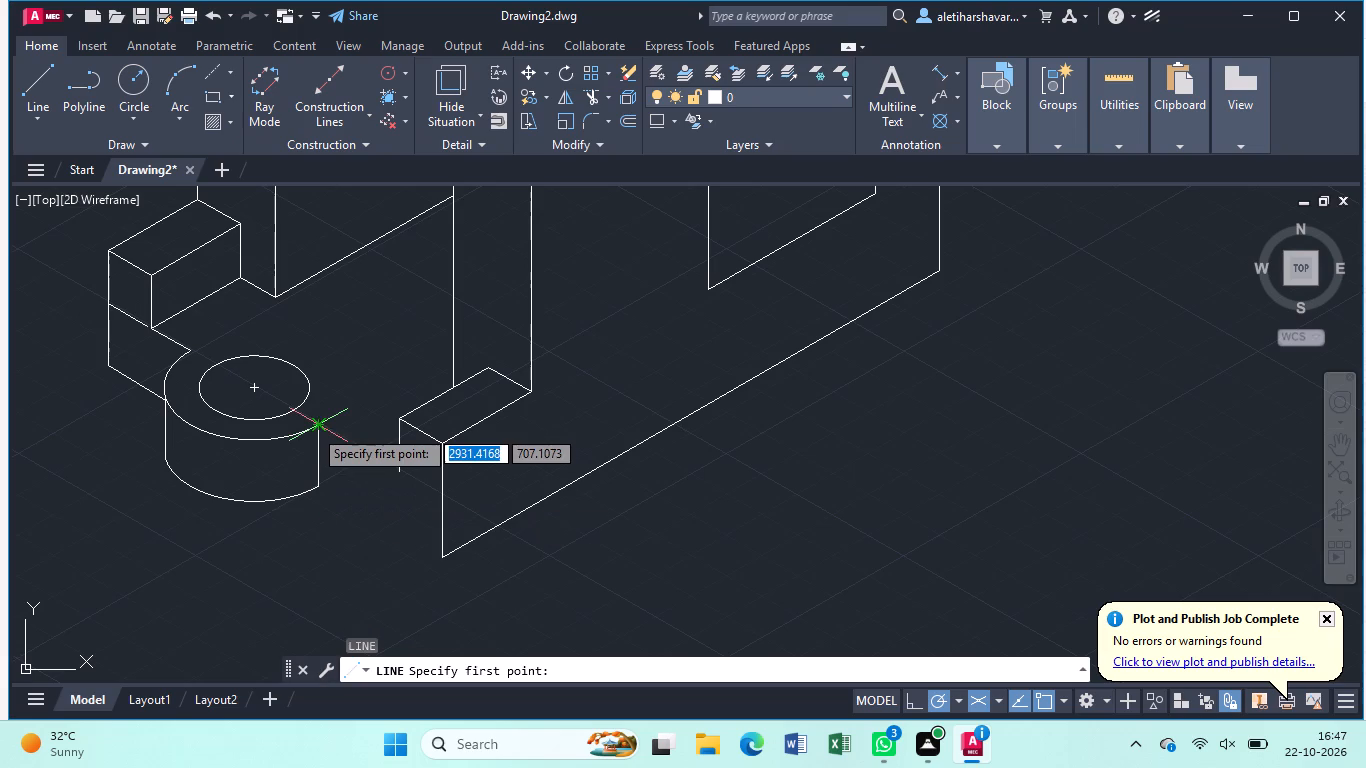
click(313, 429)
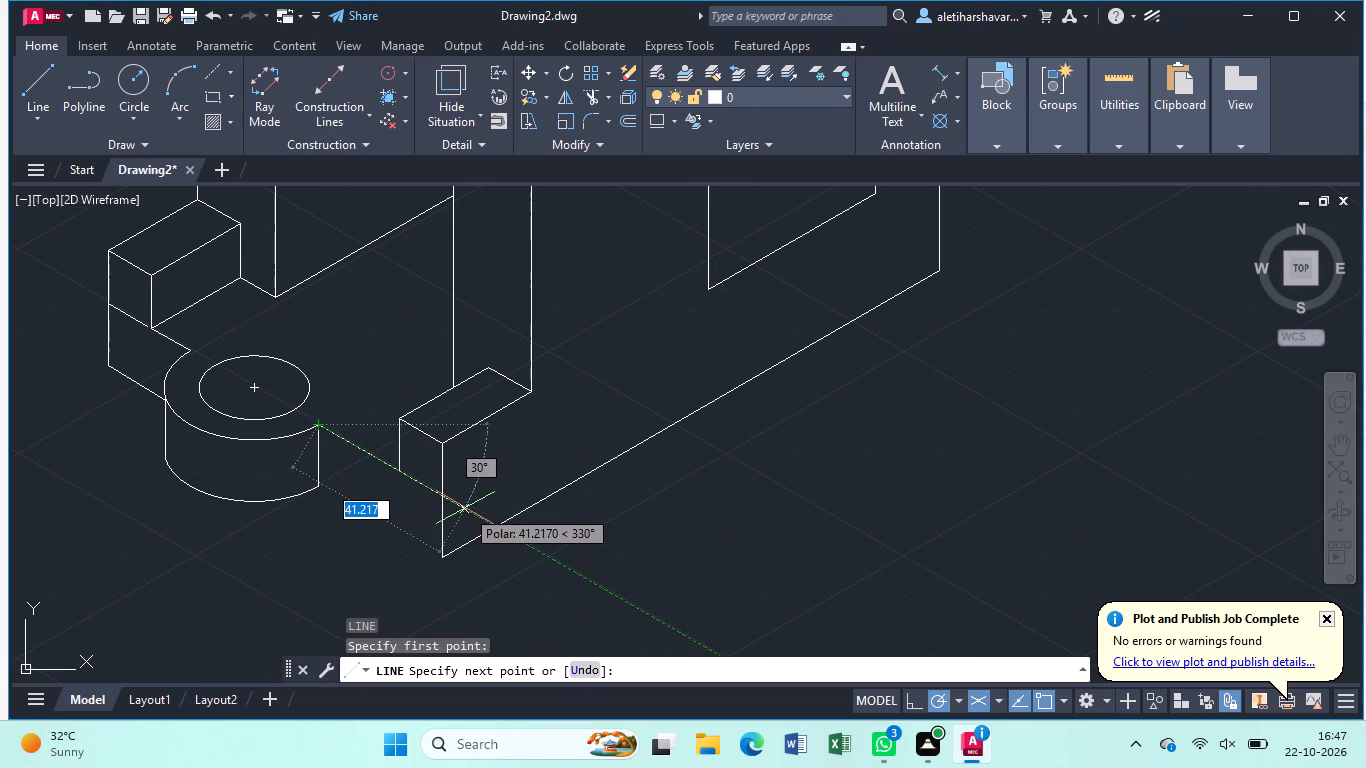
text(11)
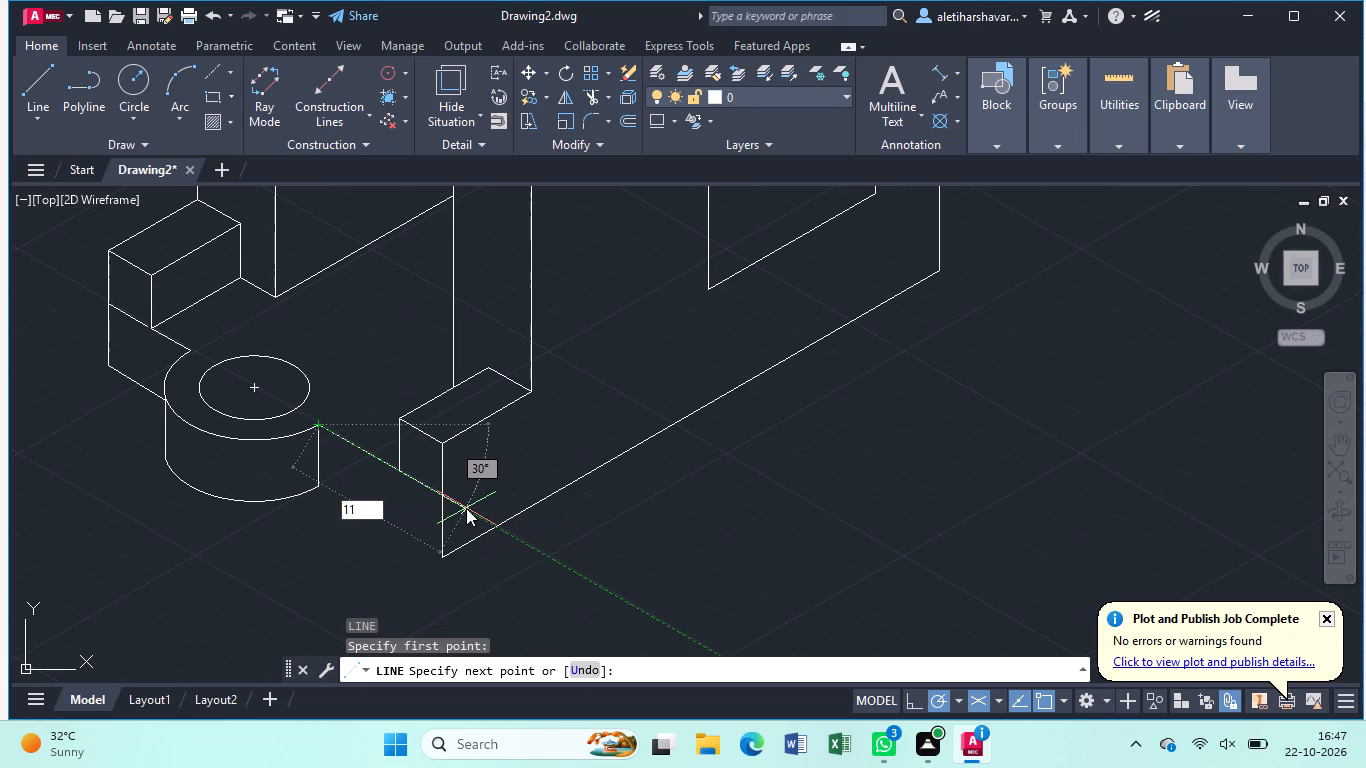
key(Return)
key(Escape)
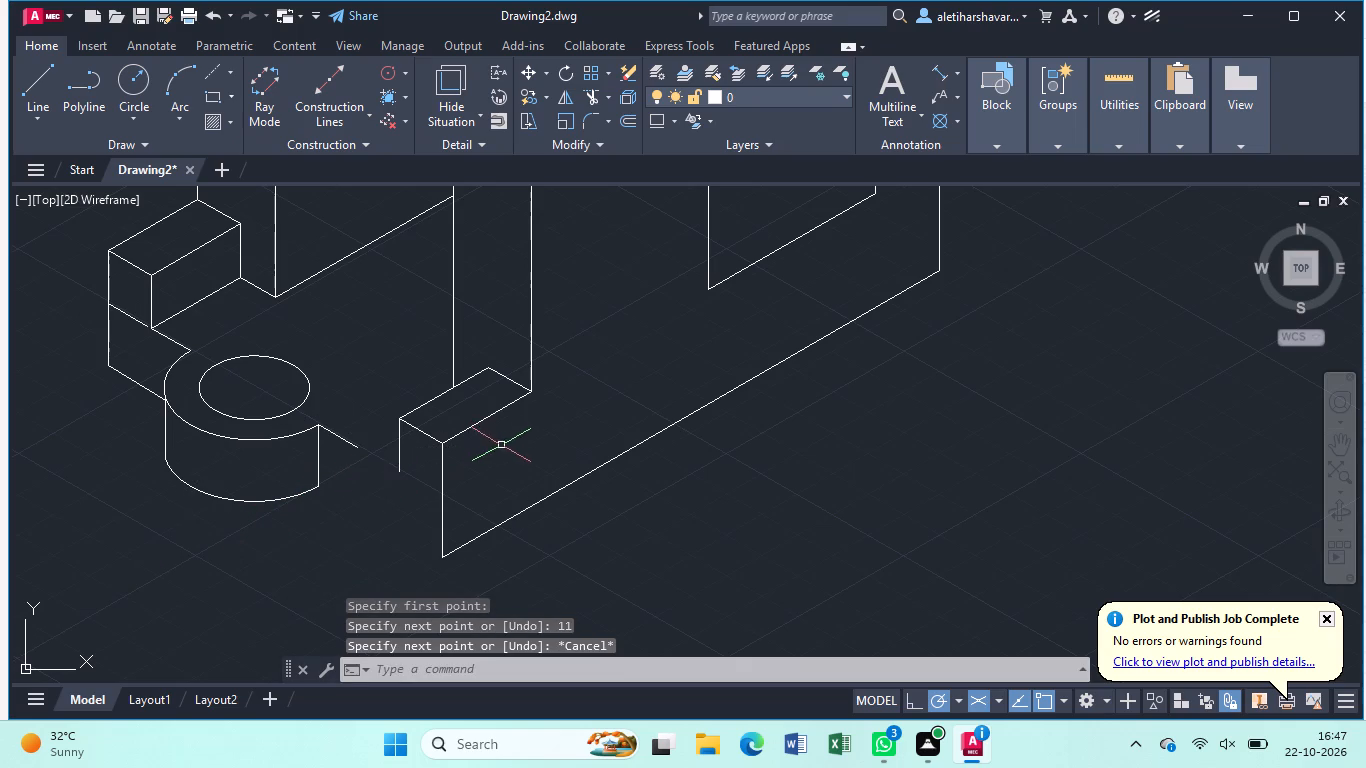
Move the near upright, its corner block and the base side outline so the block's inner vertical edge ends on the 11-unit line's endpoint.
middle_drag(501, 446, 513, 593)
click(1026, 289)
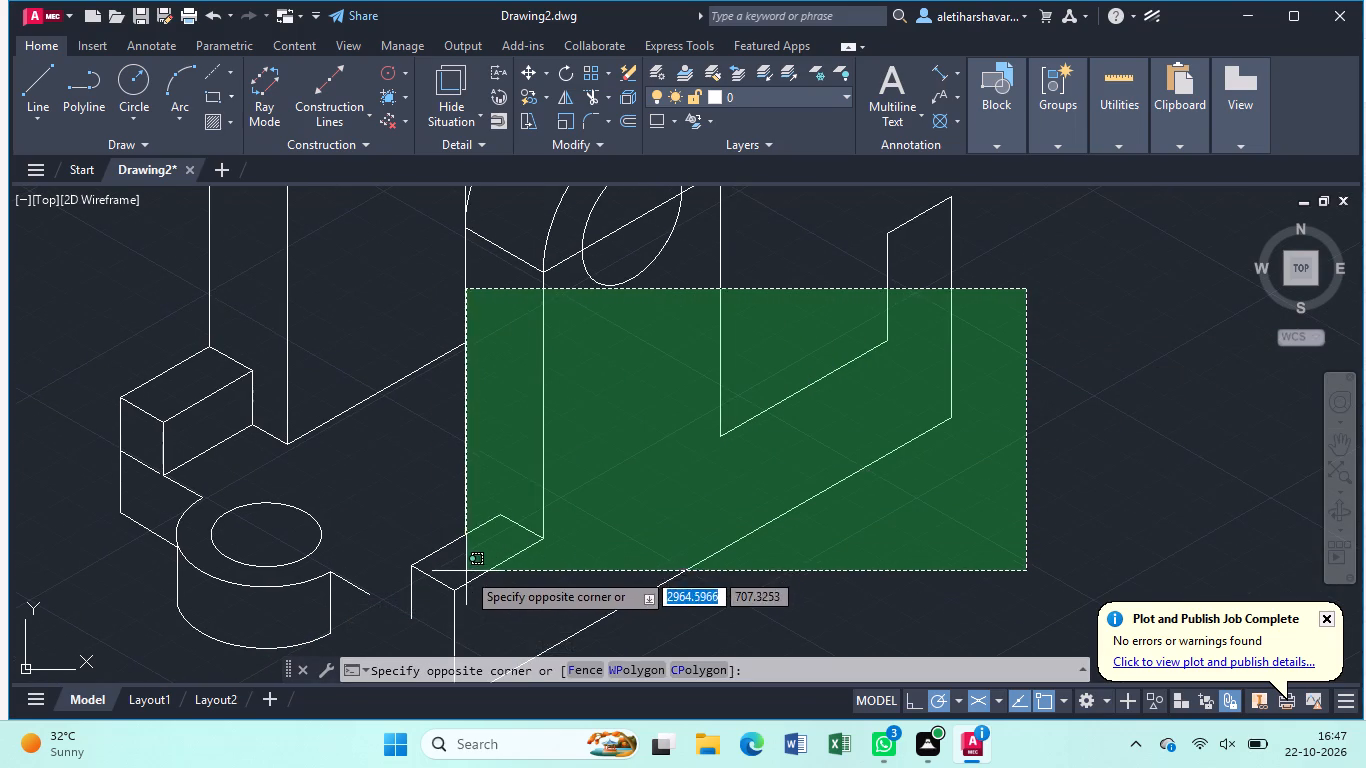
click(495, 563)
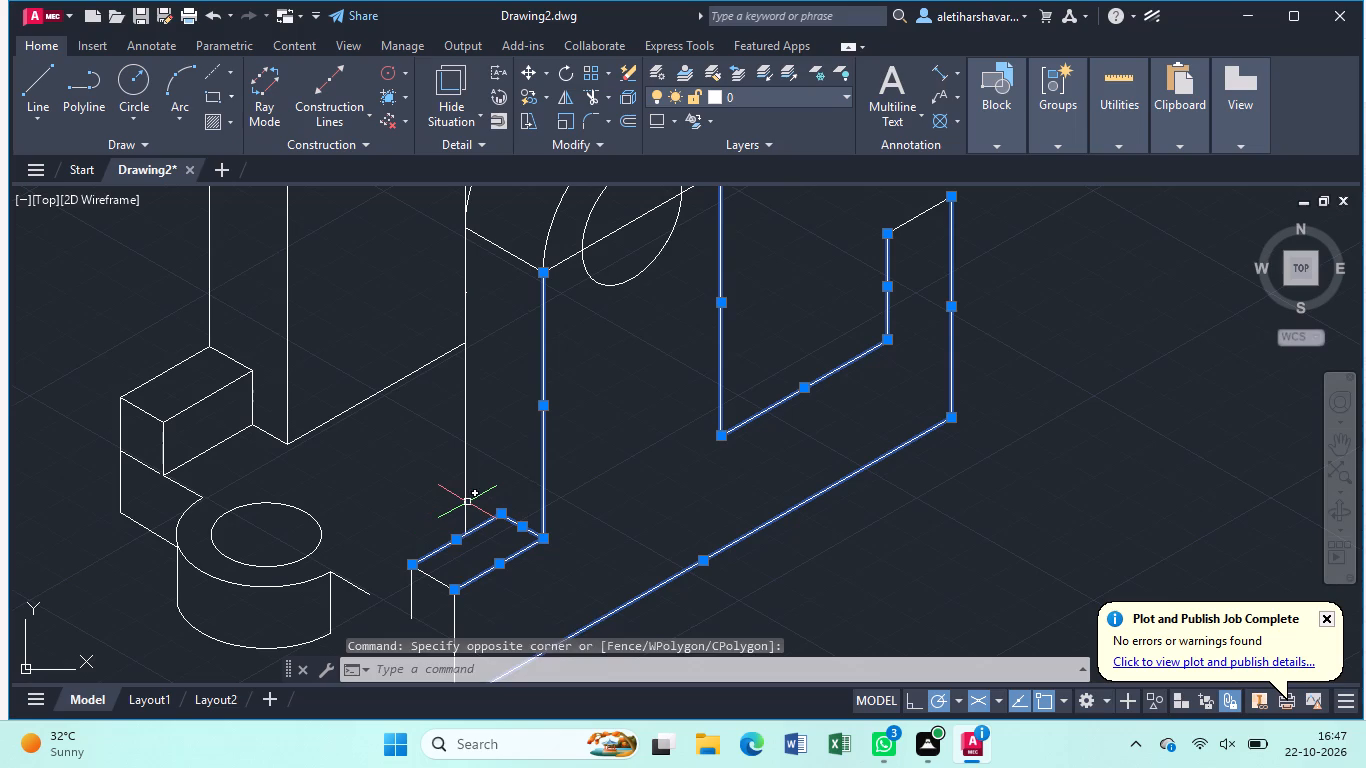
click(467, 502)
click(463, 480)
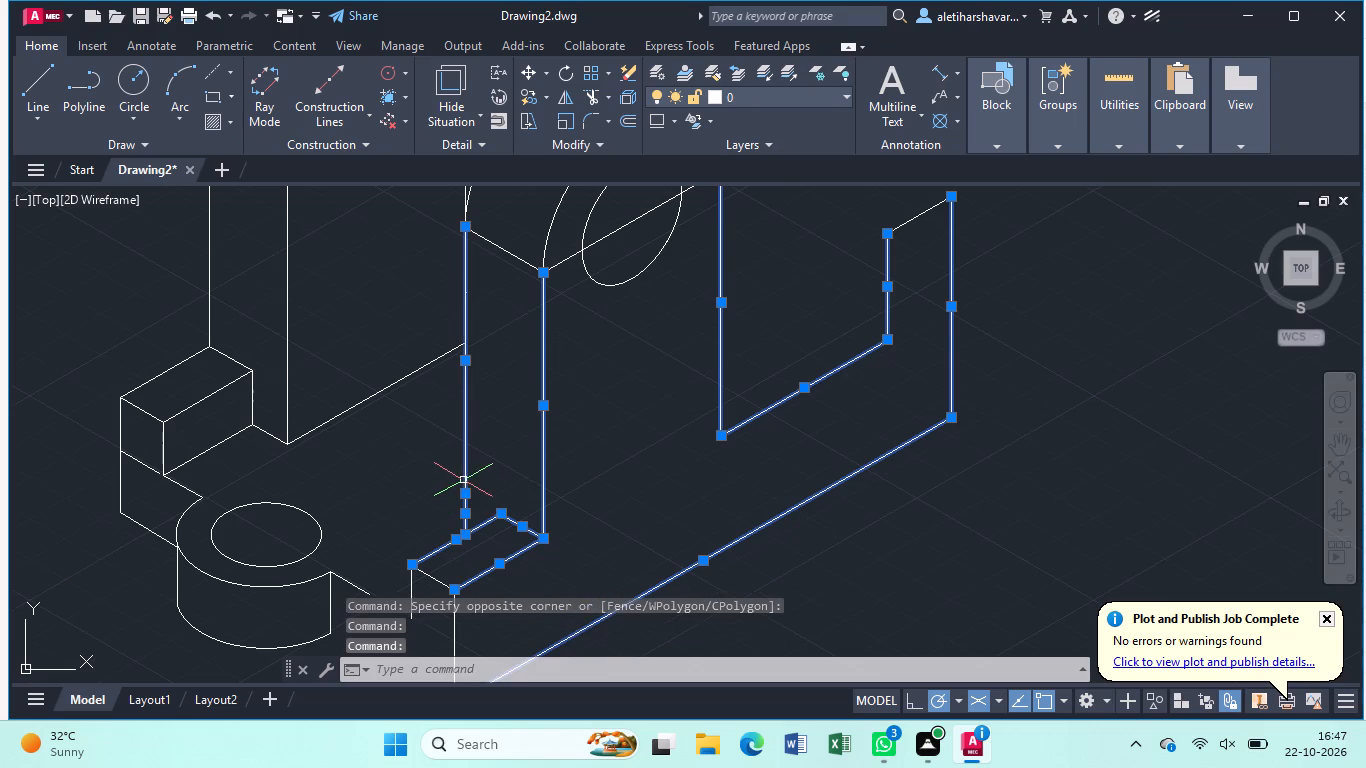
scroll(483, 489, down, 1)
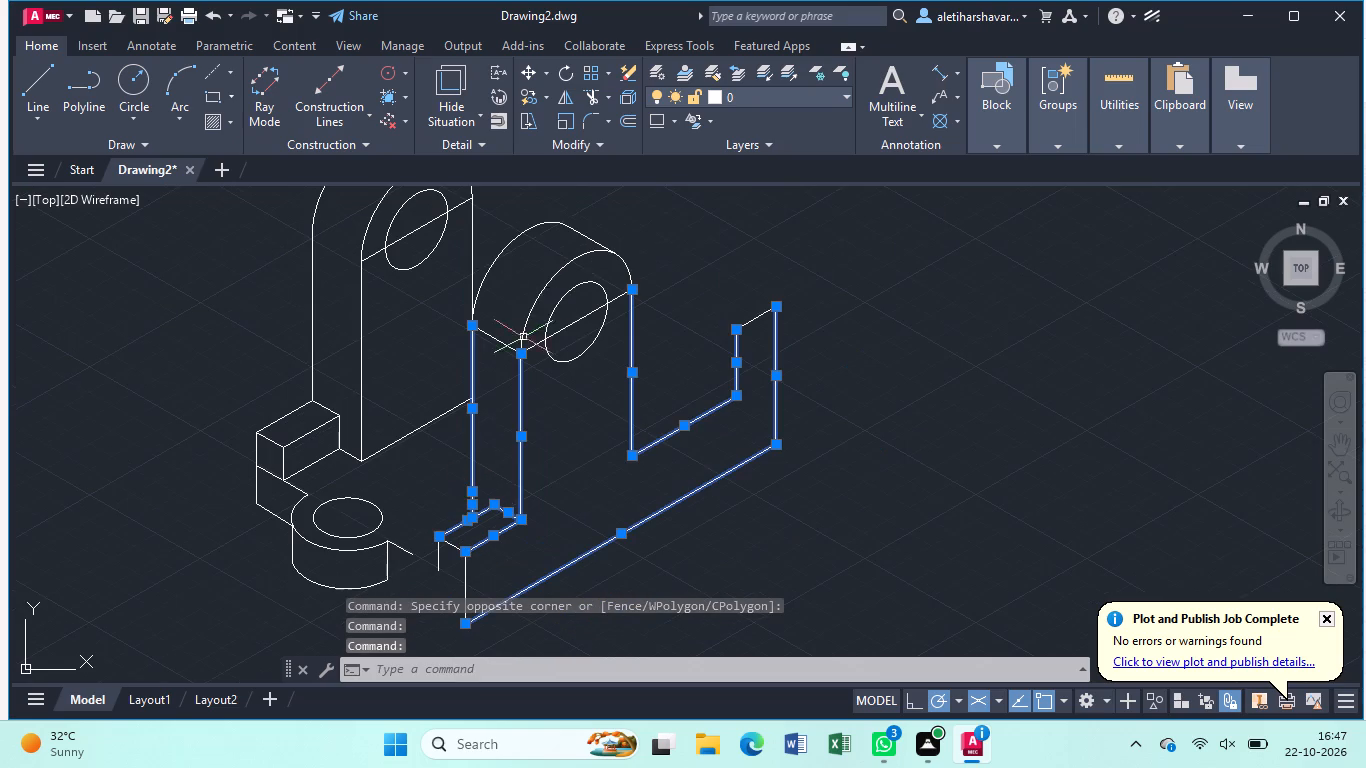
click(542, 225)
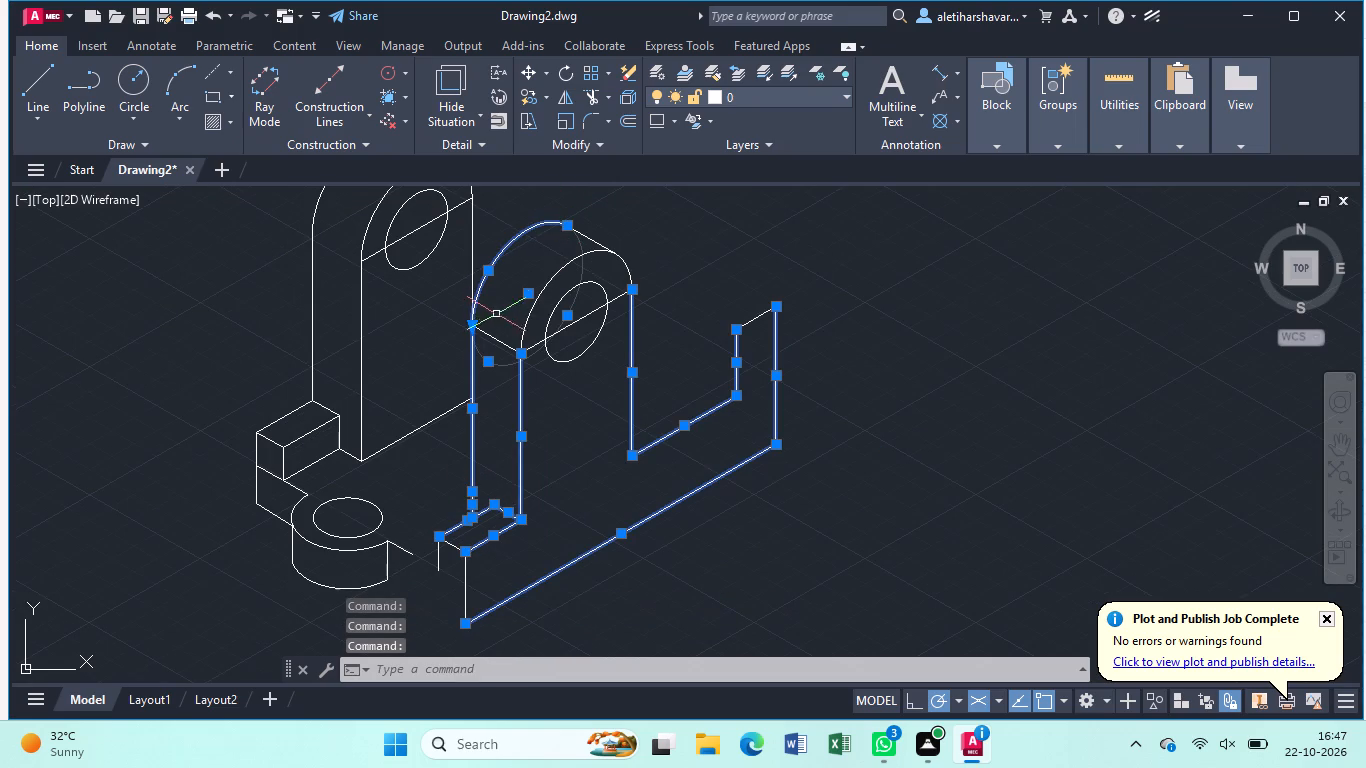
click(493, 339)
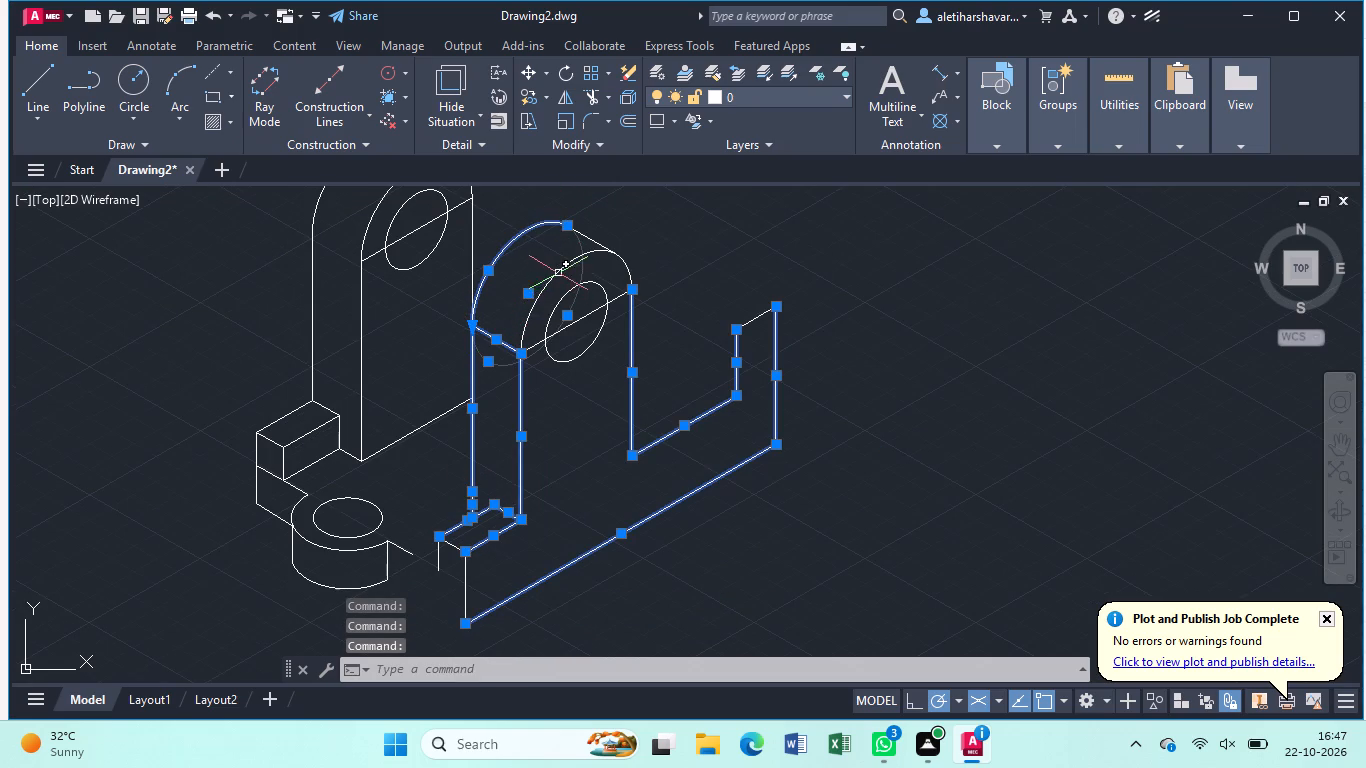
click(558, 273)
click(587, 235)
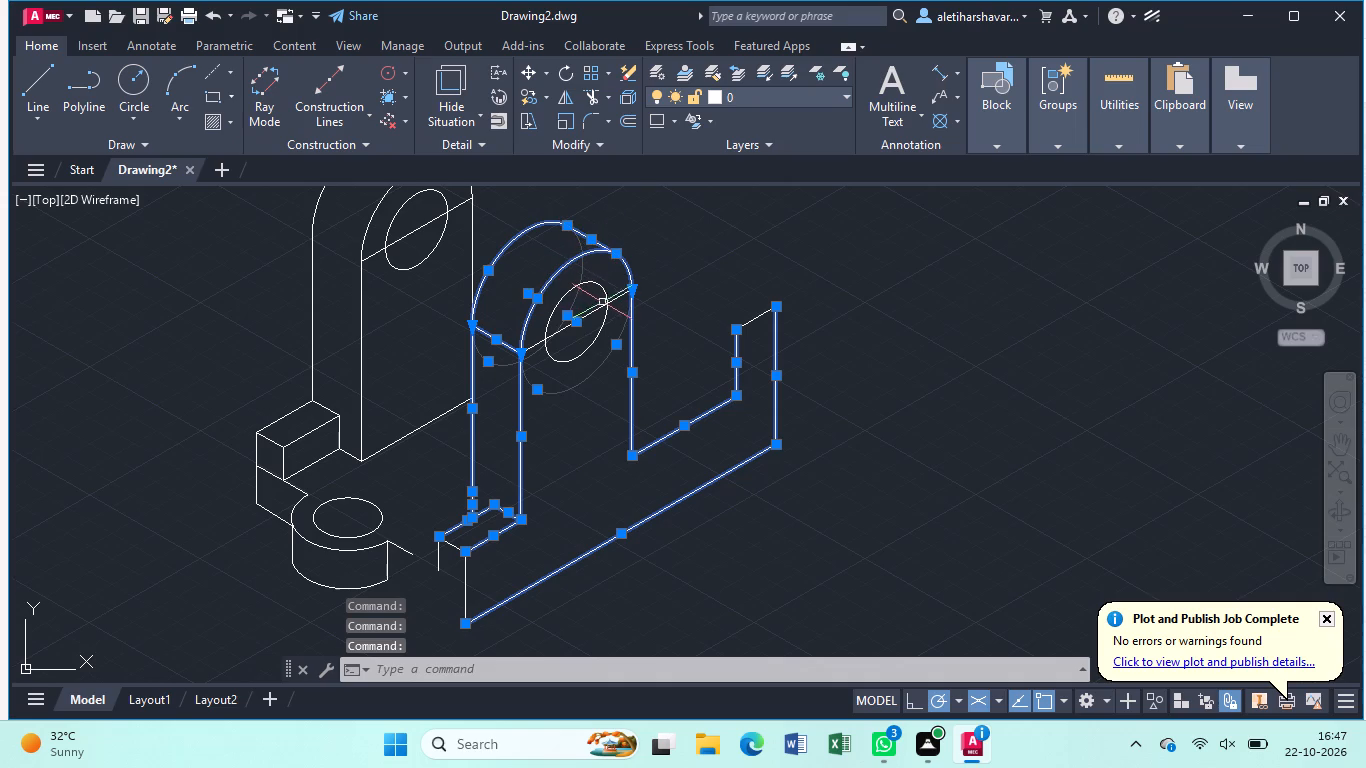
click(604, 305)
click(601, 289)
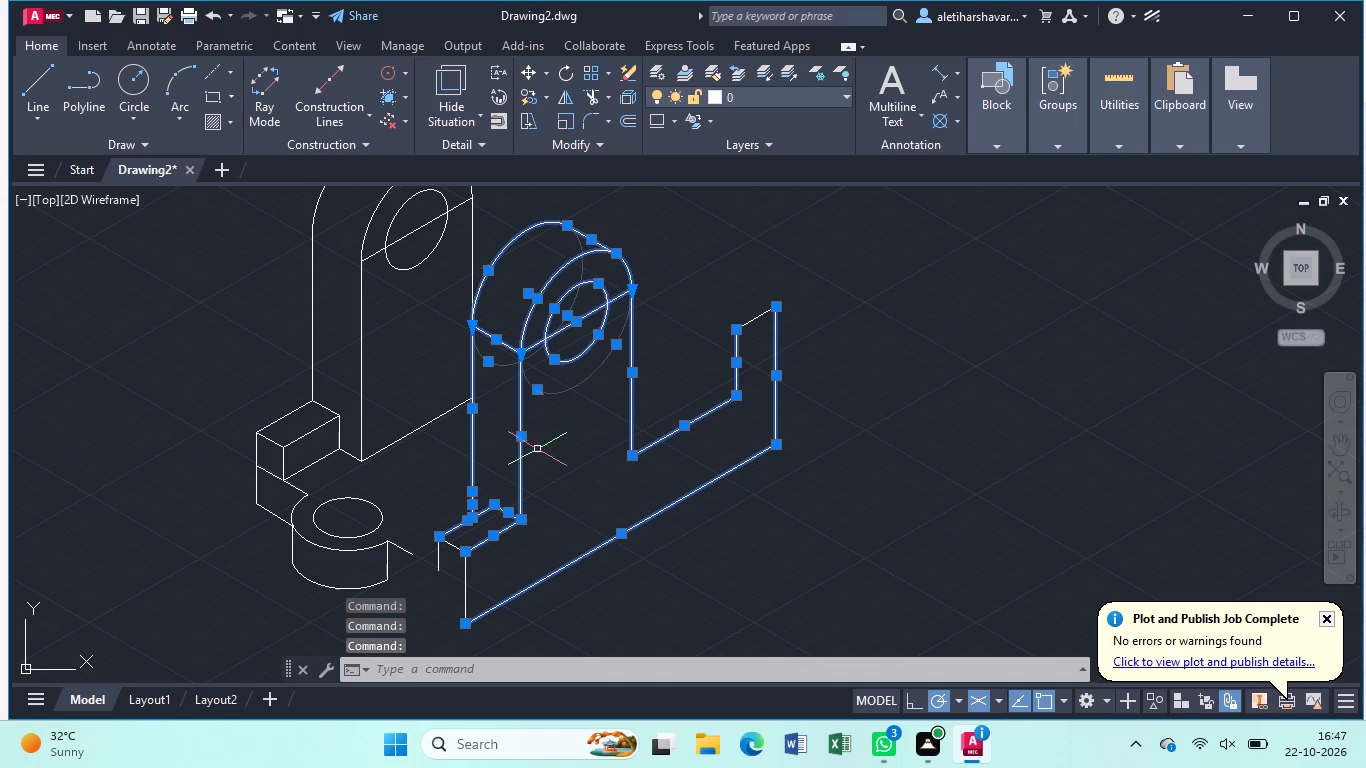
click(466, 587)
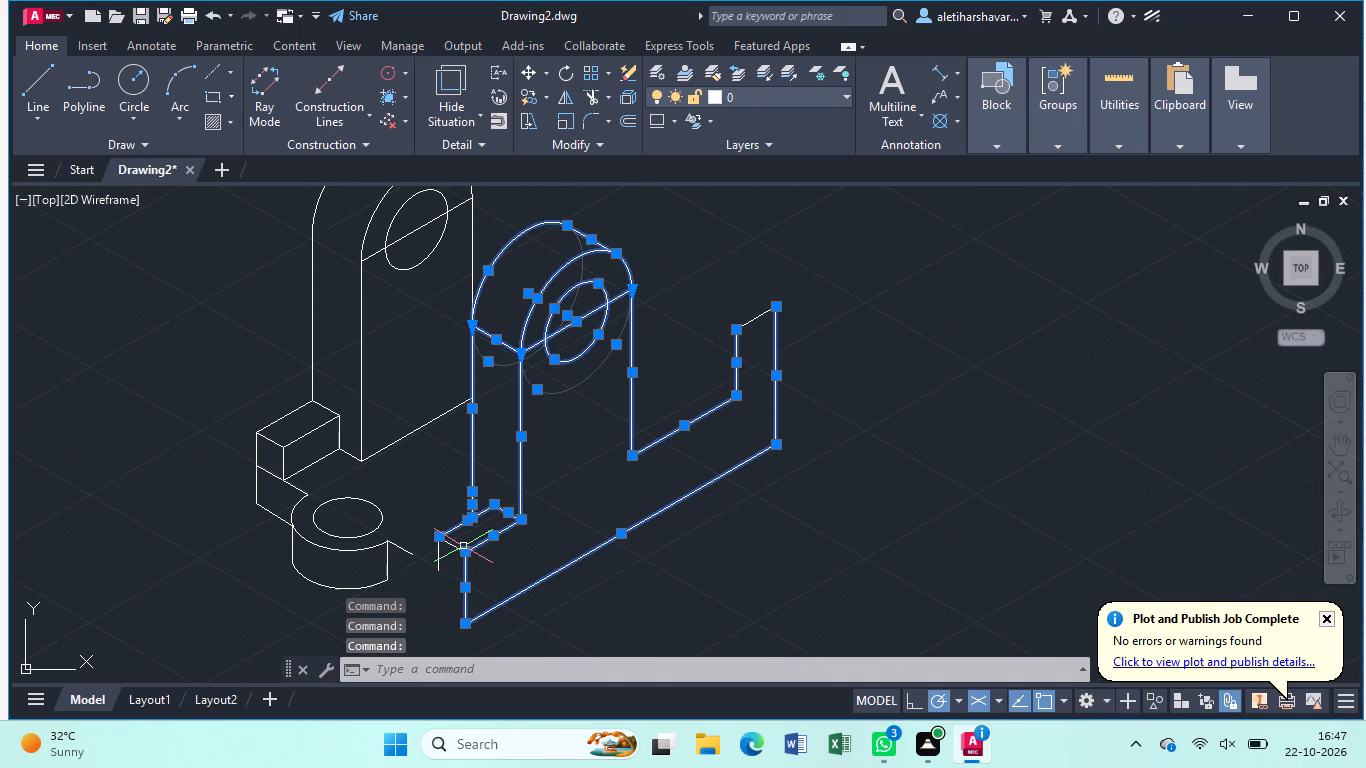
click(453, 547)
click(439, 563)
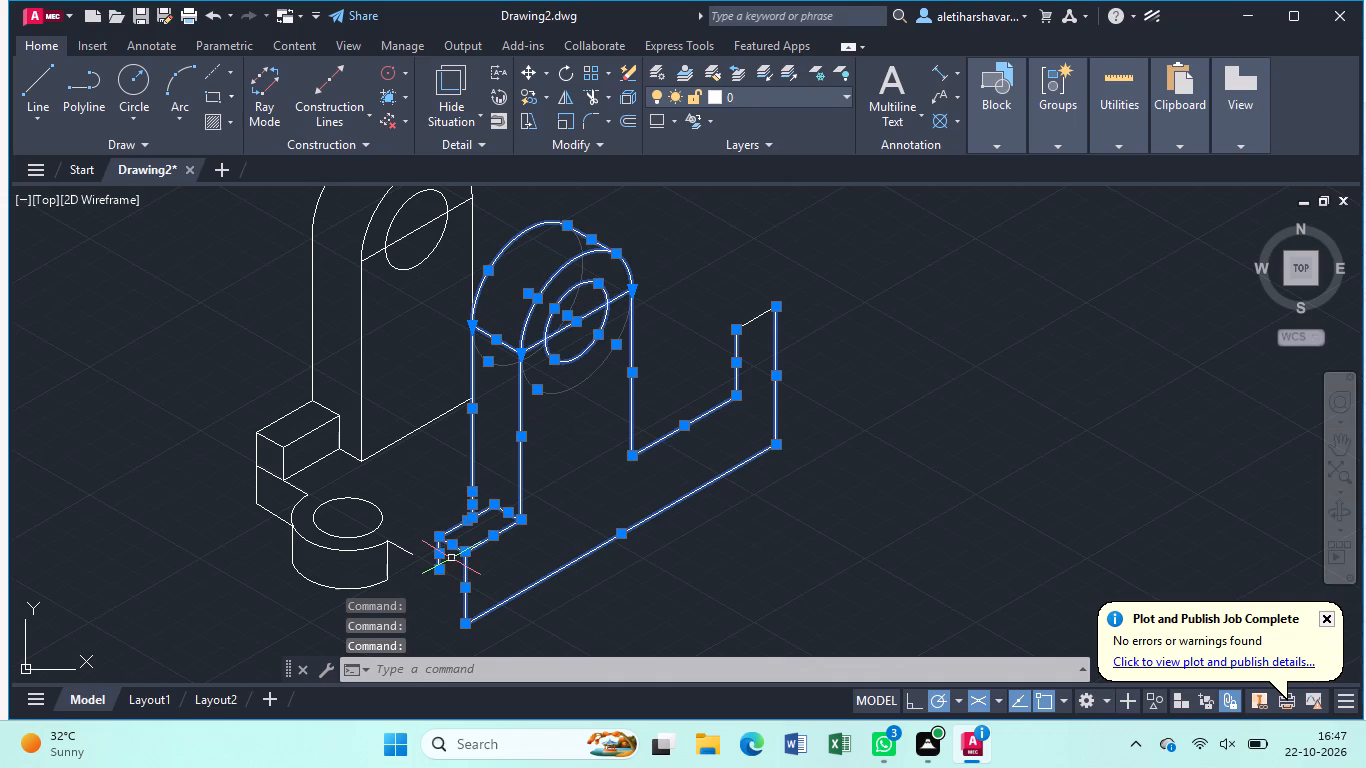
scroll(475, 551, up, 1)
text(mo)
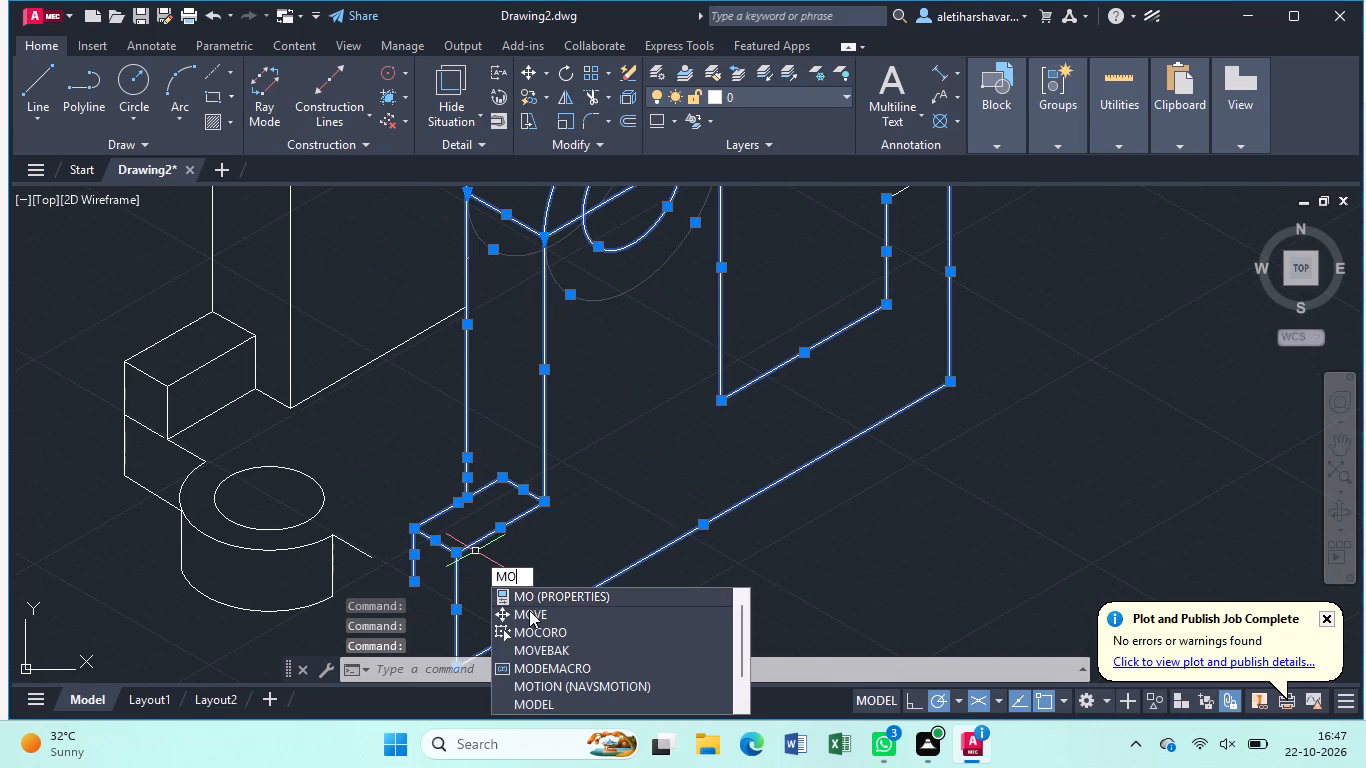
click(529, 610)
click(412, 577)
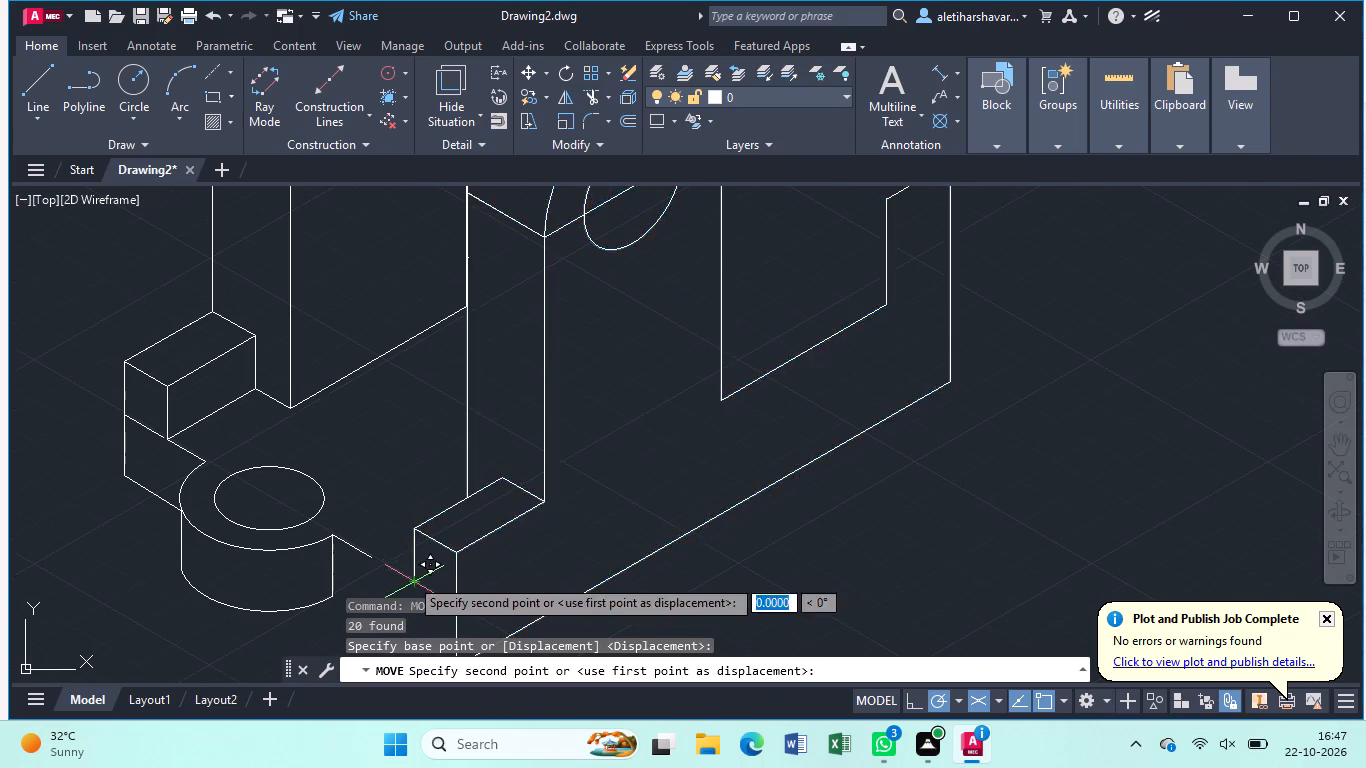
scroll(369, 554, up, 3)
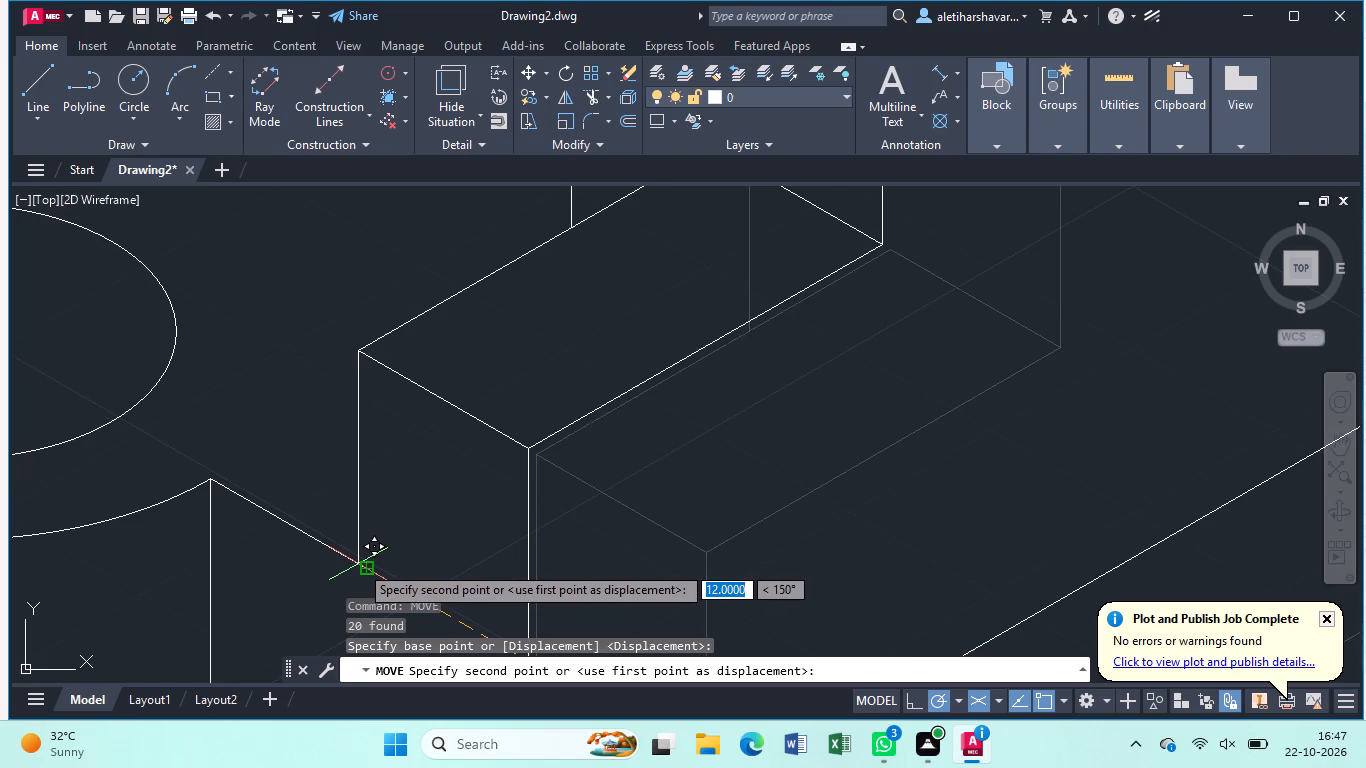
click(361, 564)
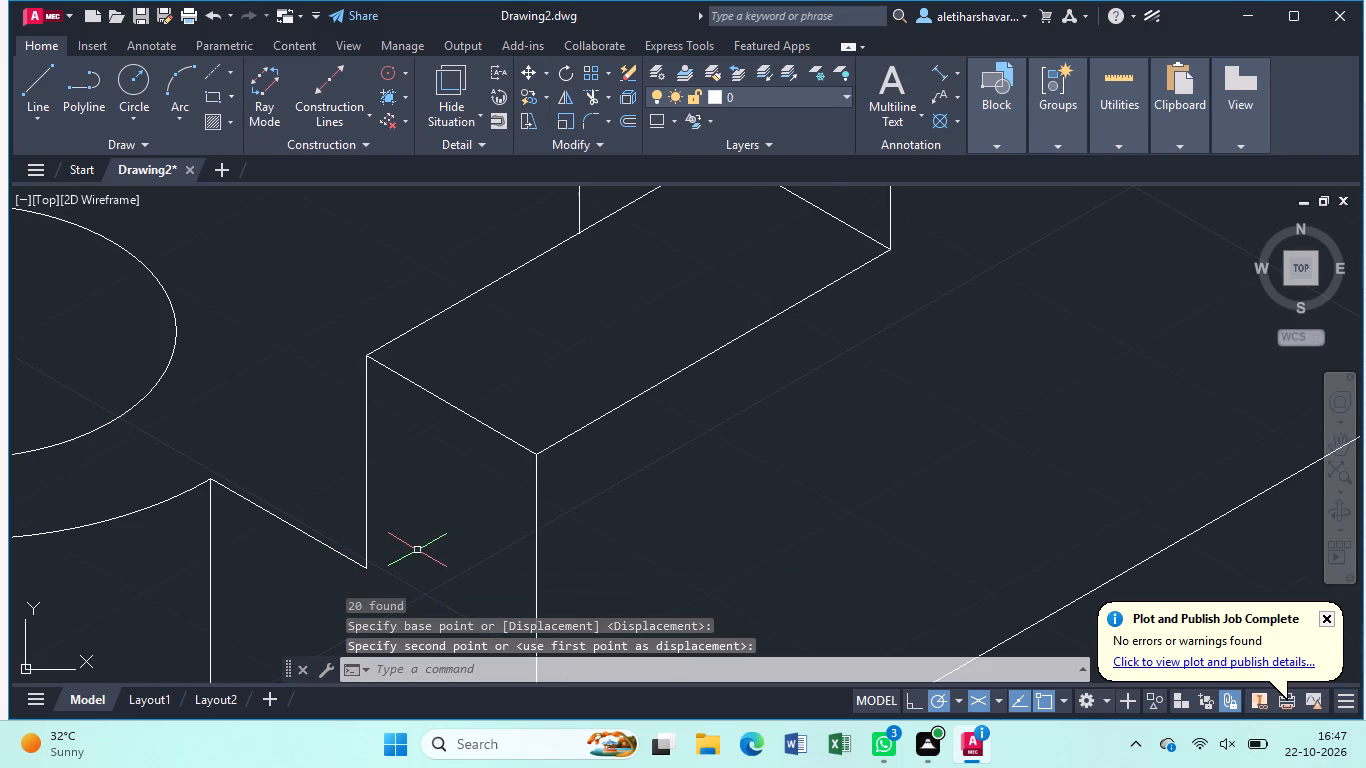
Draw the base's lower front edge from the bottom of the boss's vertical edge to the near bottom corner.
scroll(446, 533, down, 4)
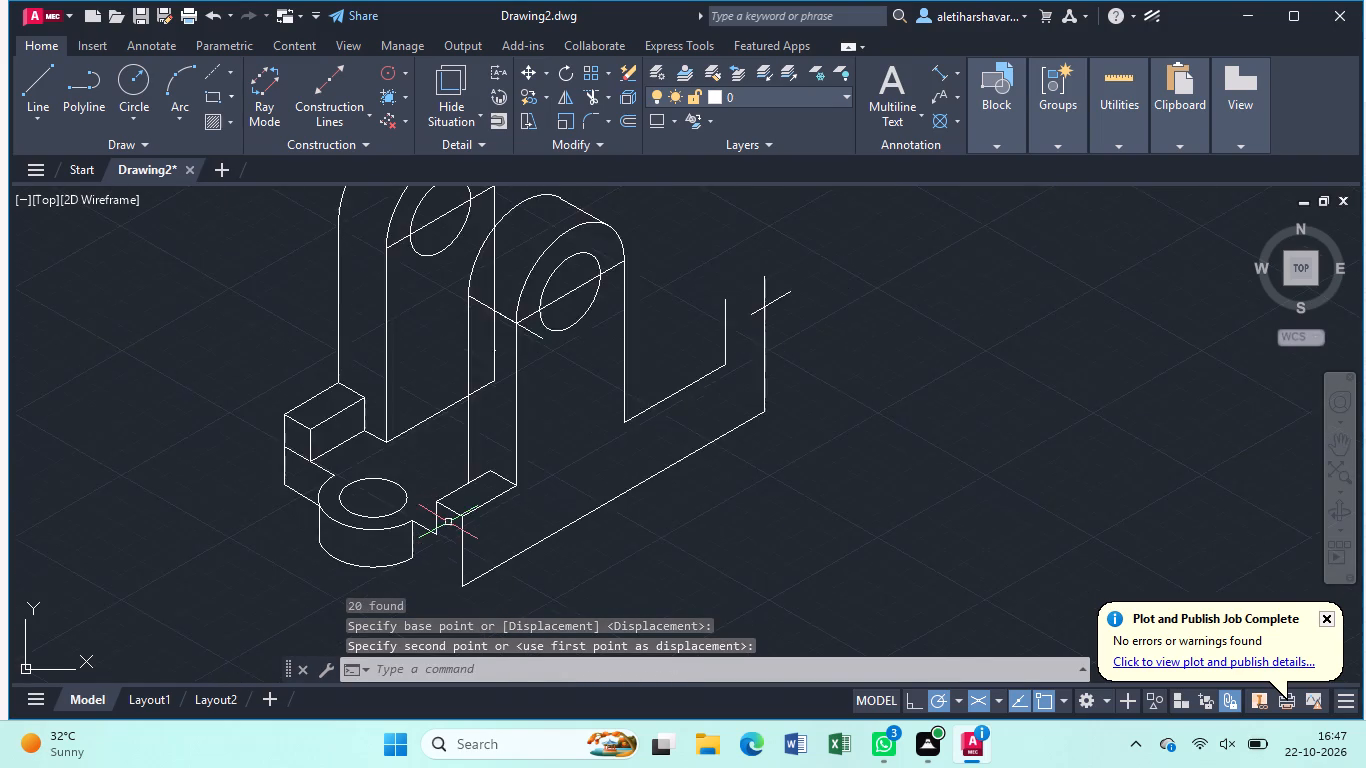
scroll(448, 522, down, 1)
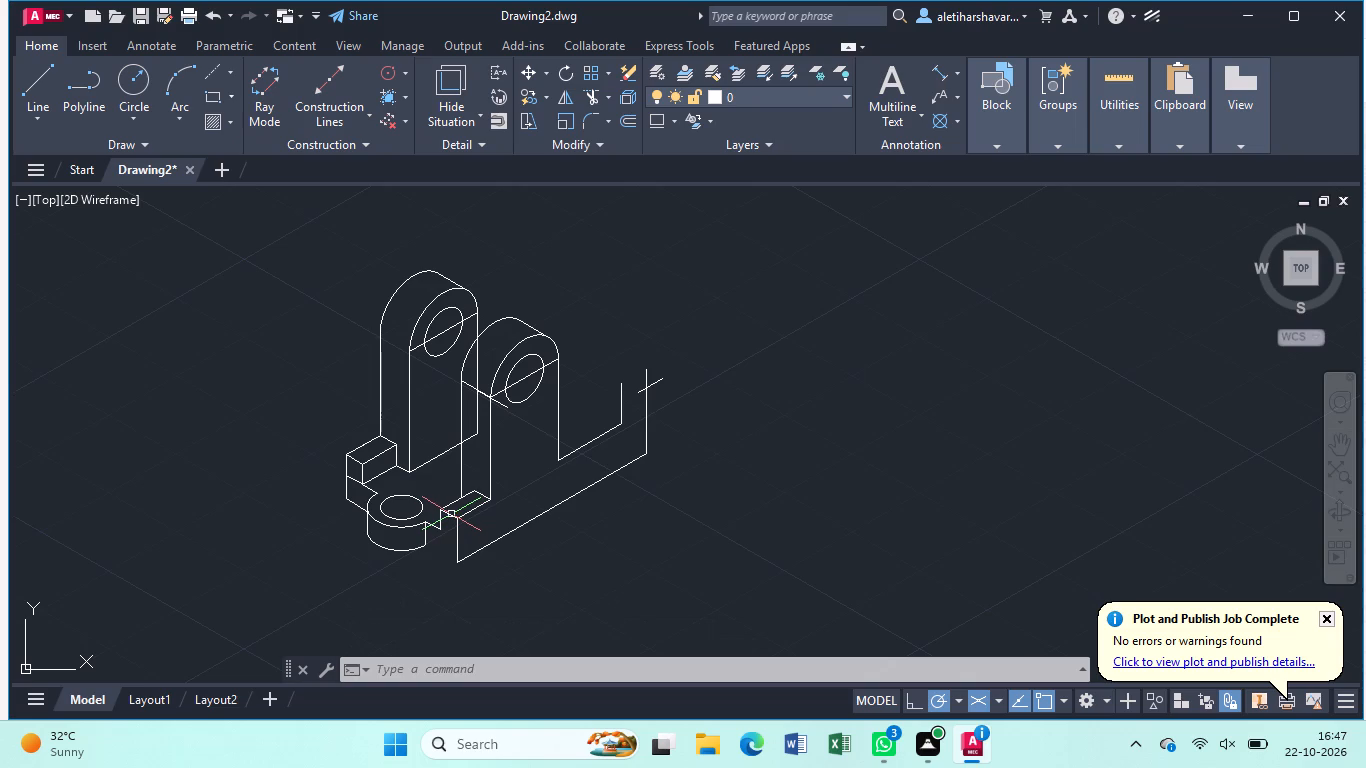
key(l)
key(Return)
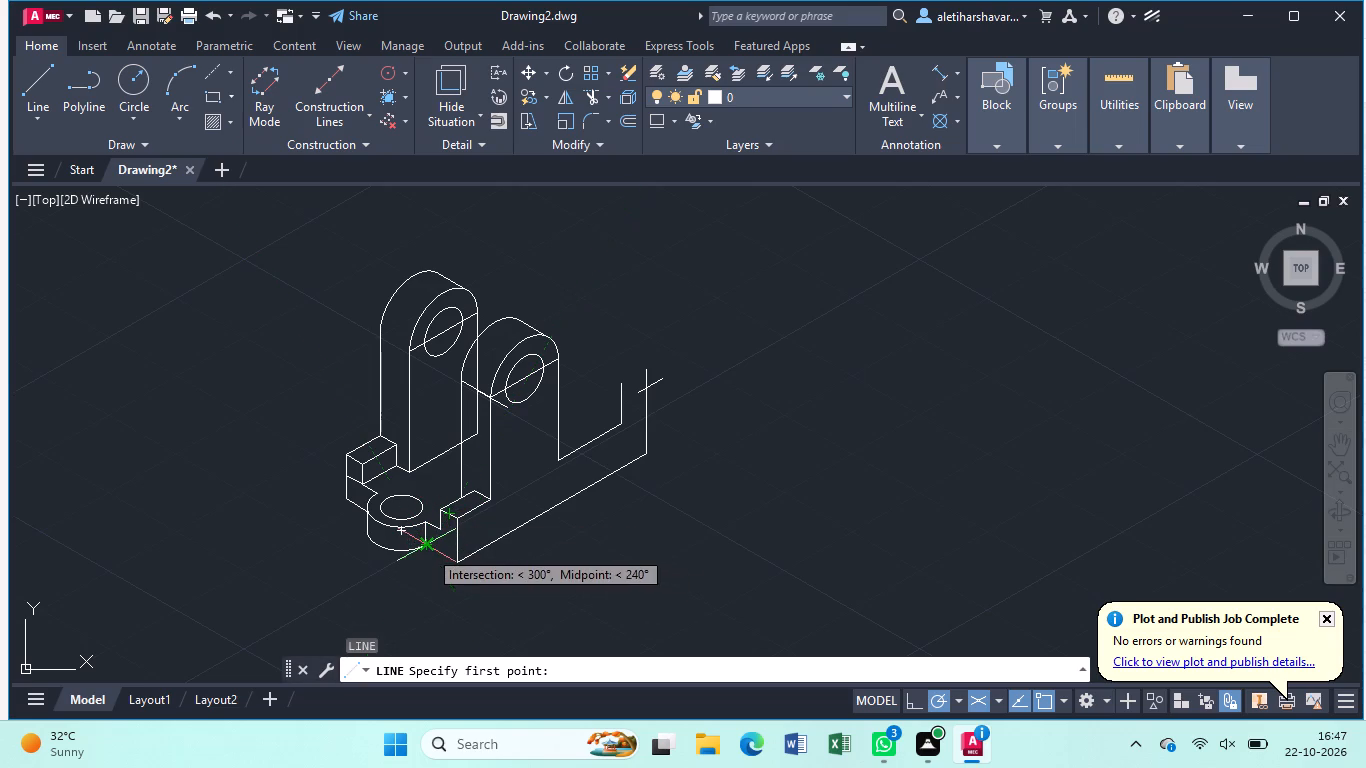
click(427, 547)
drag(454, 564, 484, 580)
key(Escape)
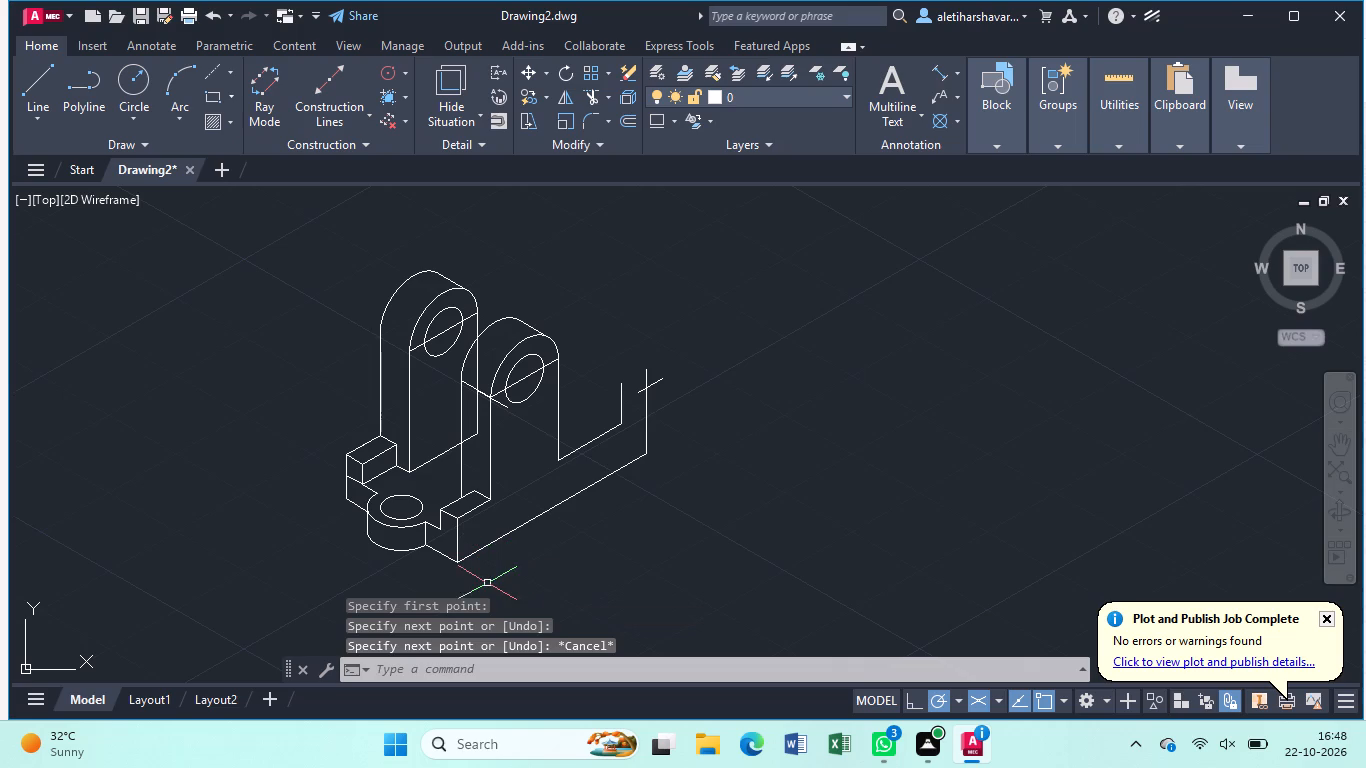
Trim the base and far upright lines hidden behind the near upright, along with the stray slanted line at its shoulder.
text(tr)
key(Return)
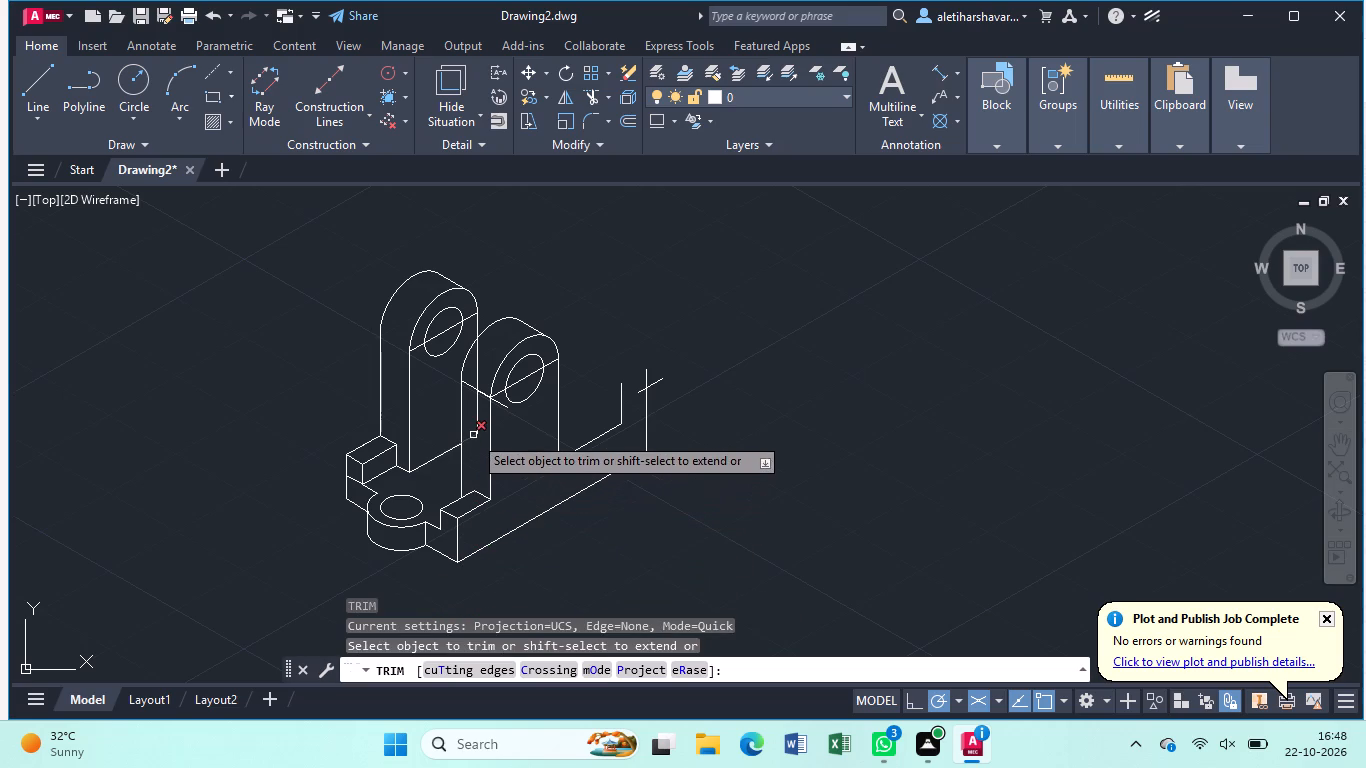
click(473, 437)
click(477, 415)
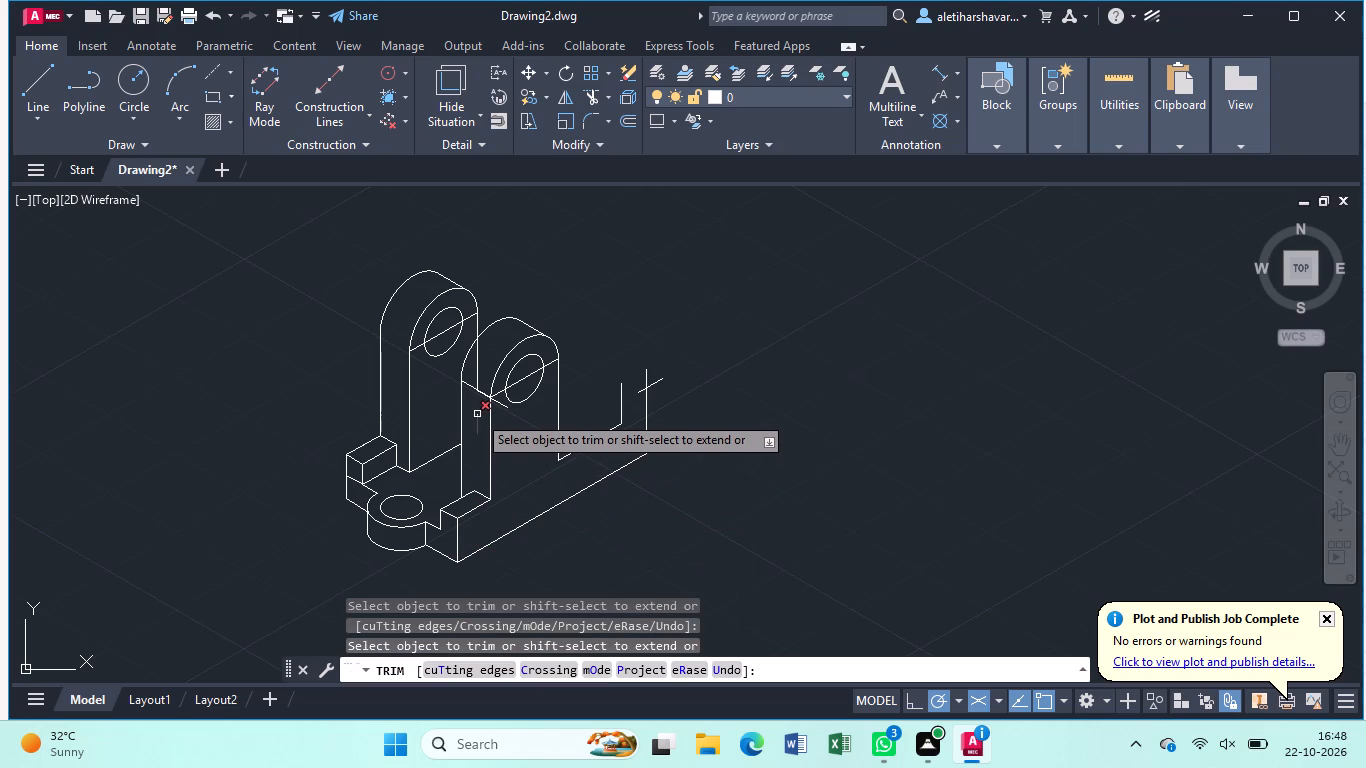
click(477, 418)
click(479, 379)
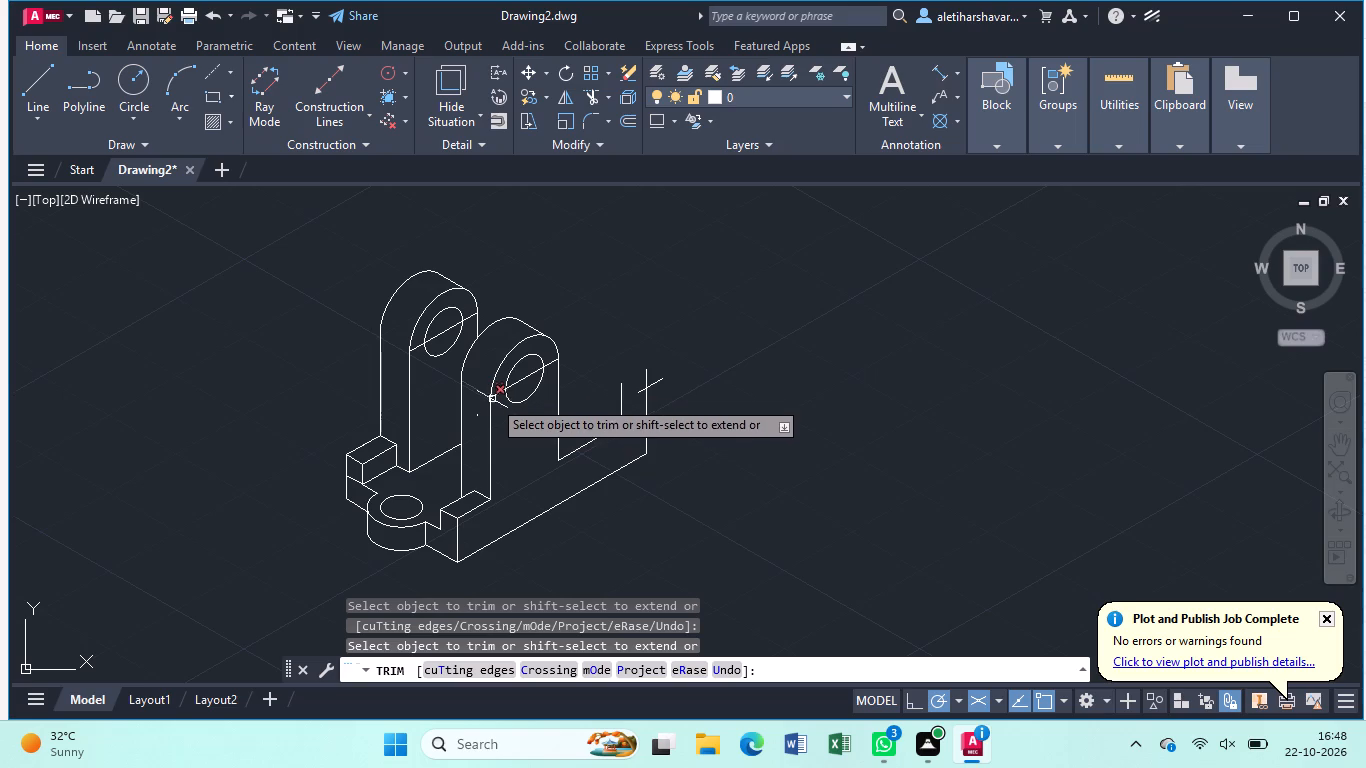
click(498, 405)
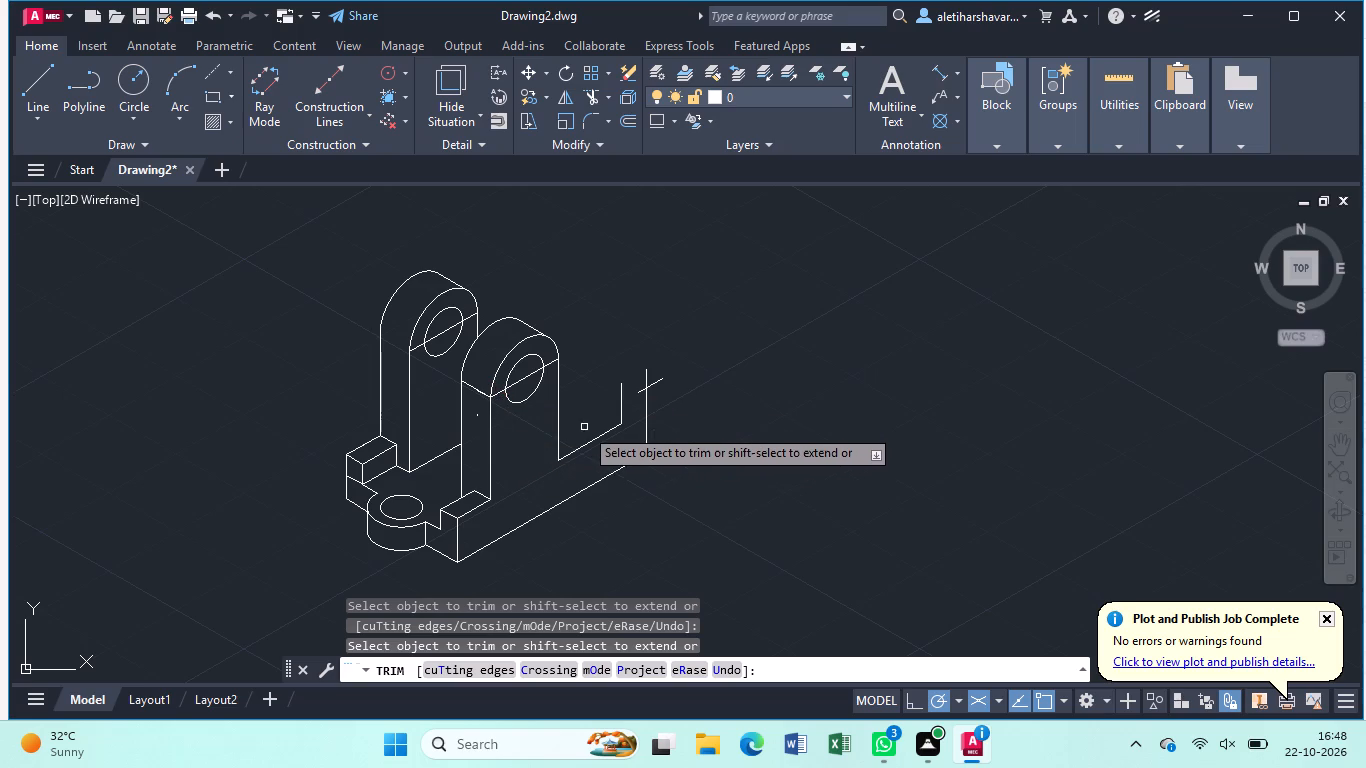
Trim away the short leftover slanted line crossing the outer vertical edge at the base's far end.
click(641, 394)
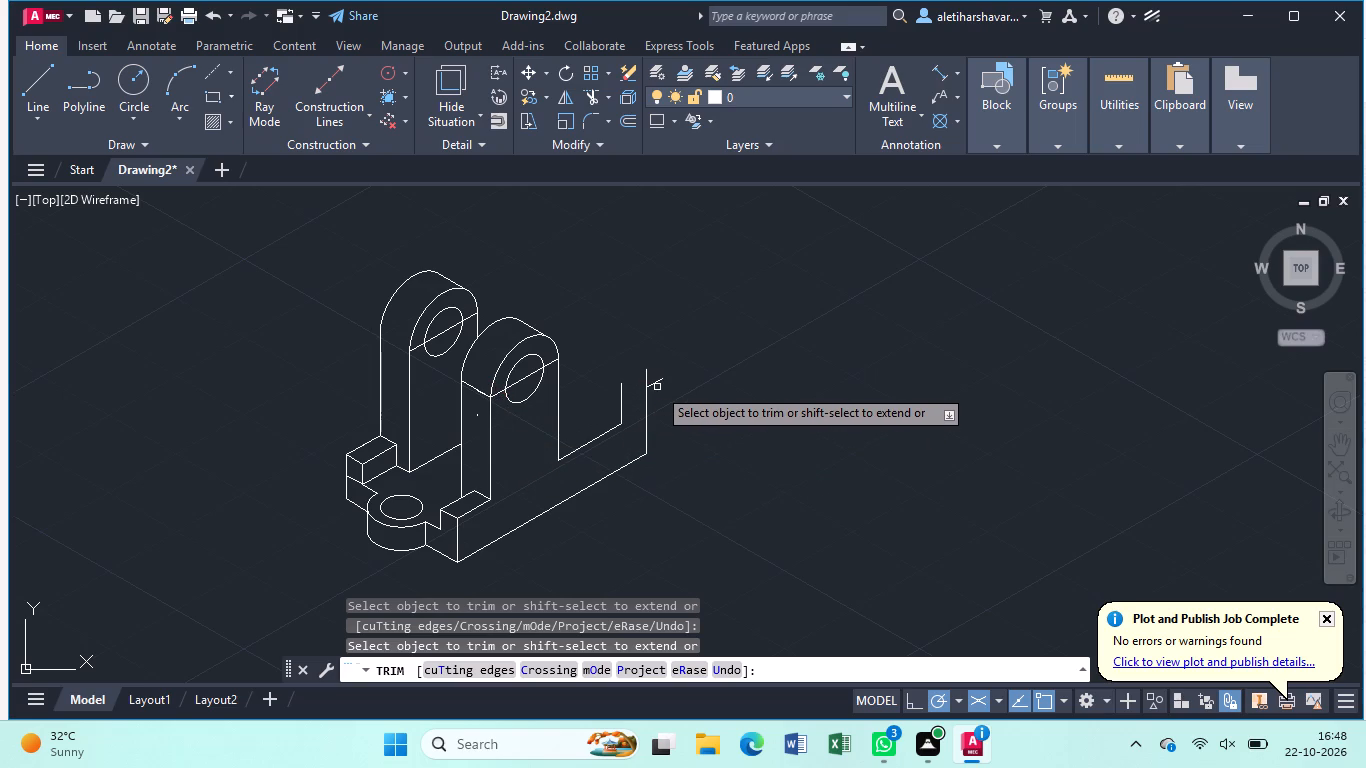
click(658, 383)
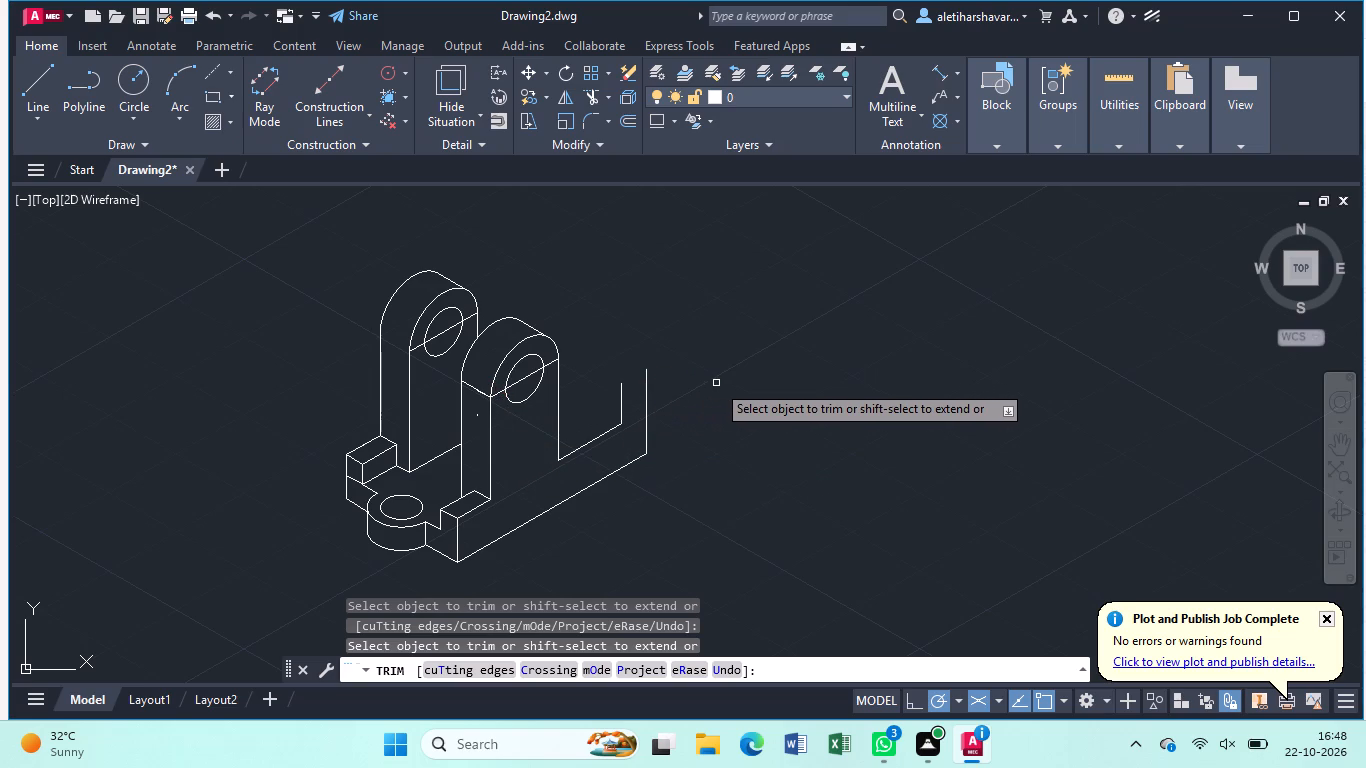
key(Escape)
Draw the far end step's top edge at 30° upward from the inner vertical edge's top past the outer vertical edge.
key(l)
key(Return)
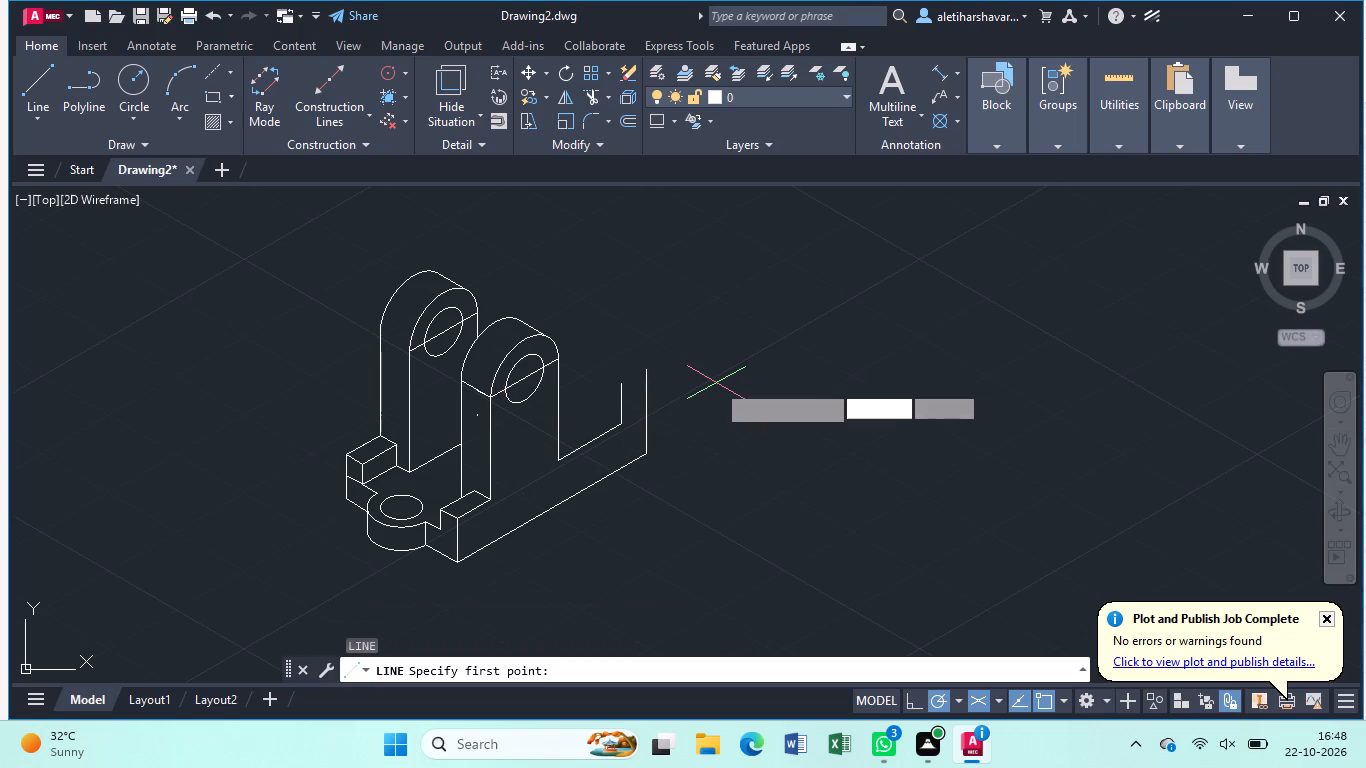
click(619, 388)
drag(662, 368, 689, 371)
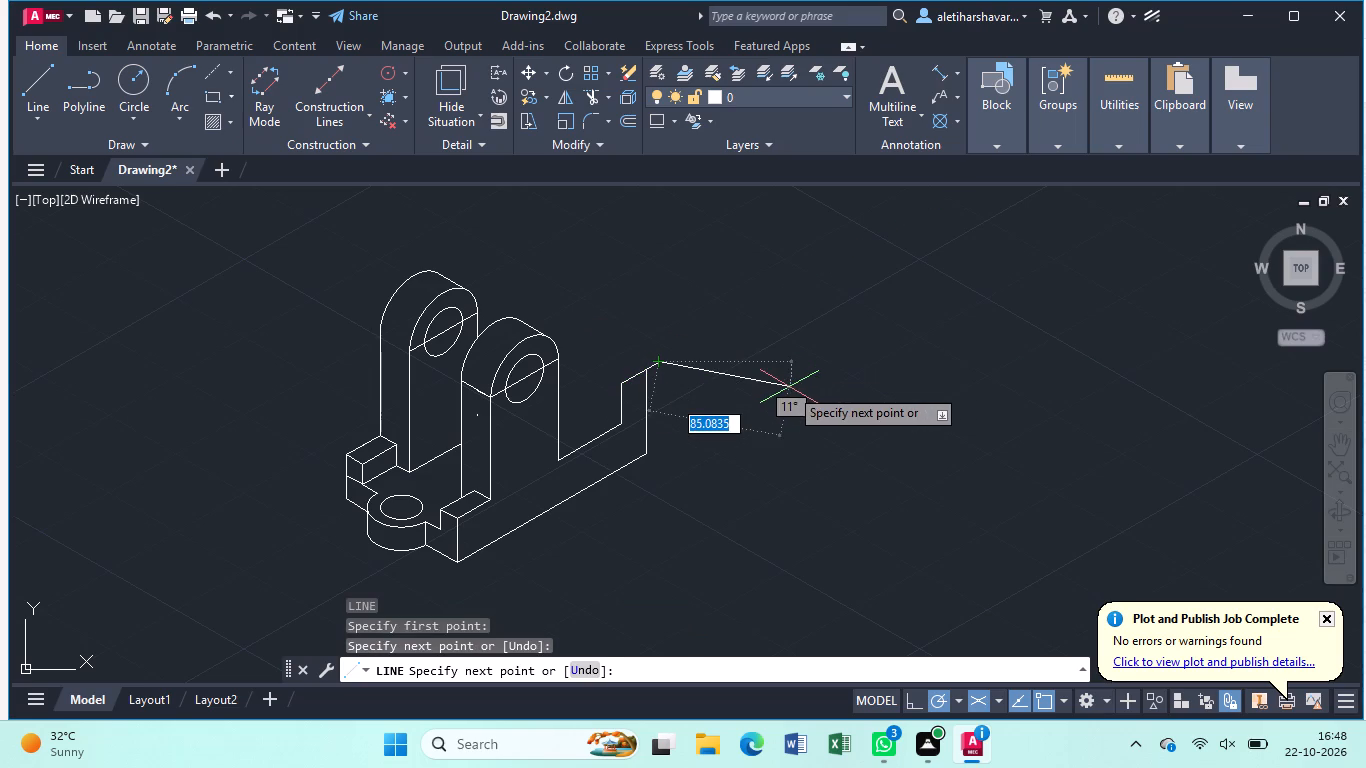
key(Escape)
Trim the part of the new top edge that overhangs the outer vertical edge at the base's far end.
text(tr)
key(Return)
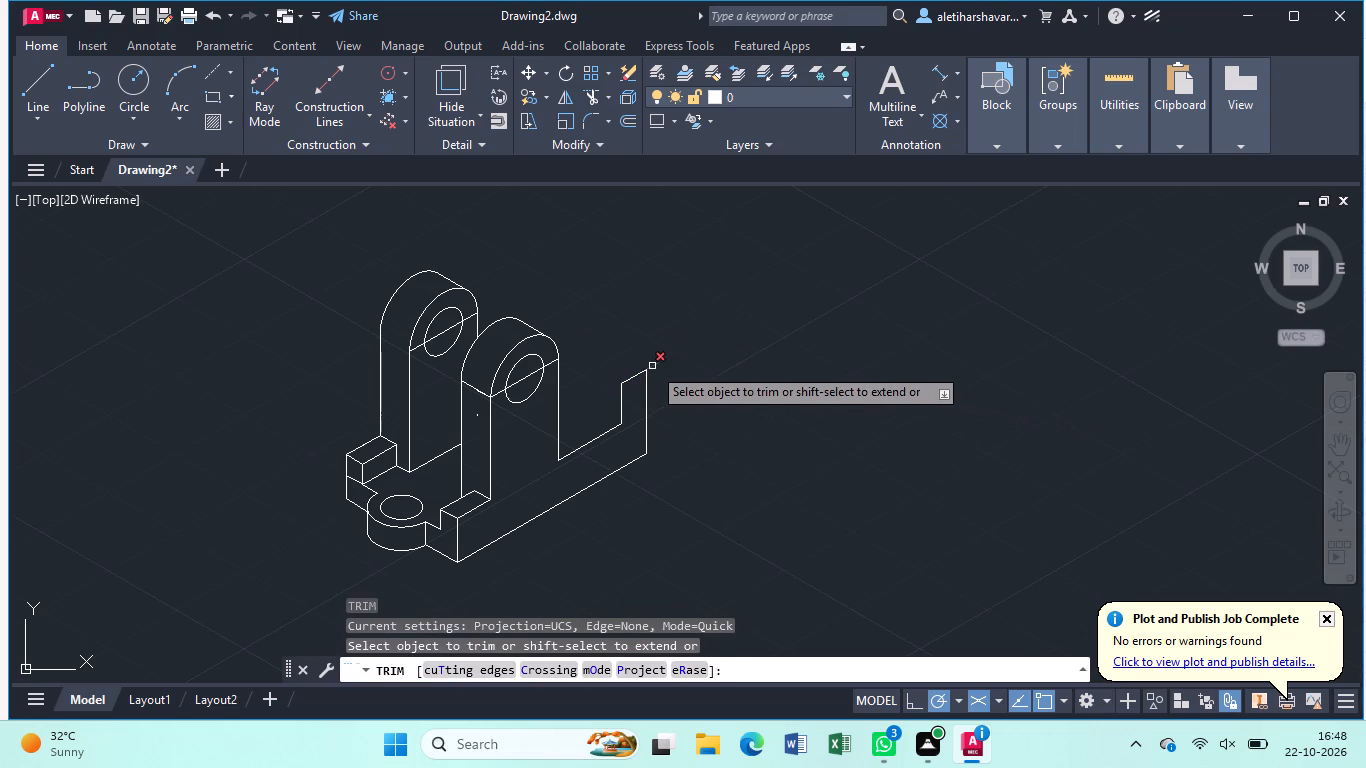
click(652, 366)
key(Escape)
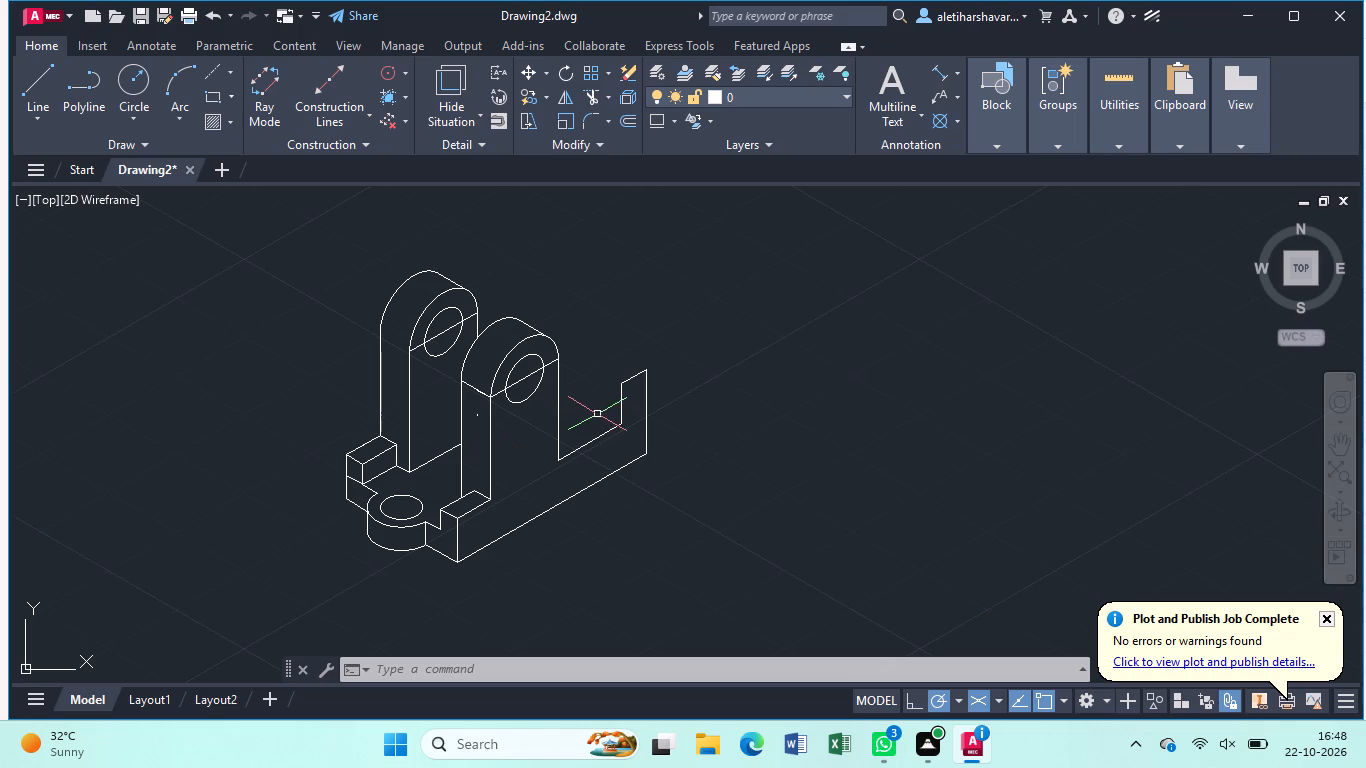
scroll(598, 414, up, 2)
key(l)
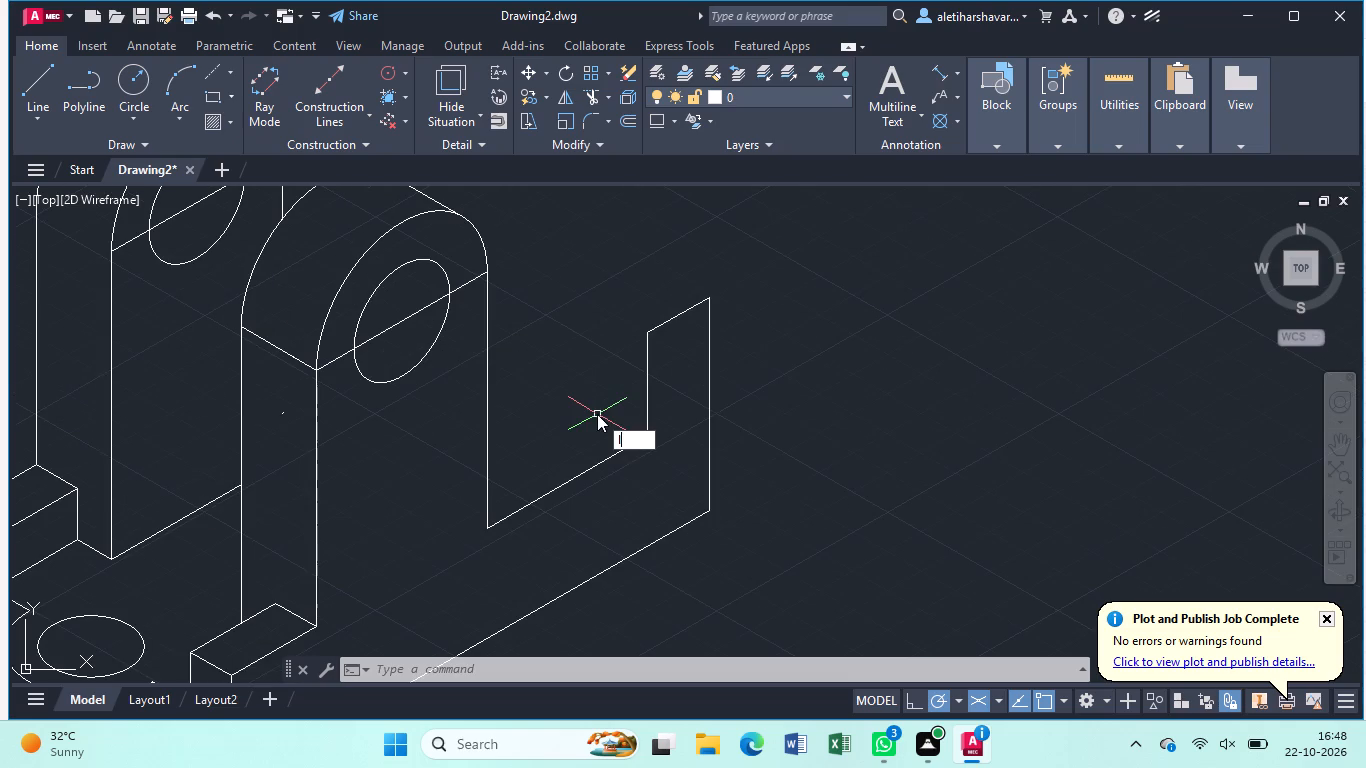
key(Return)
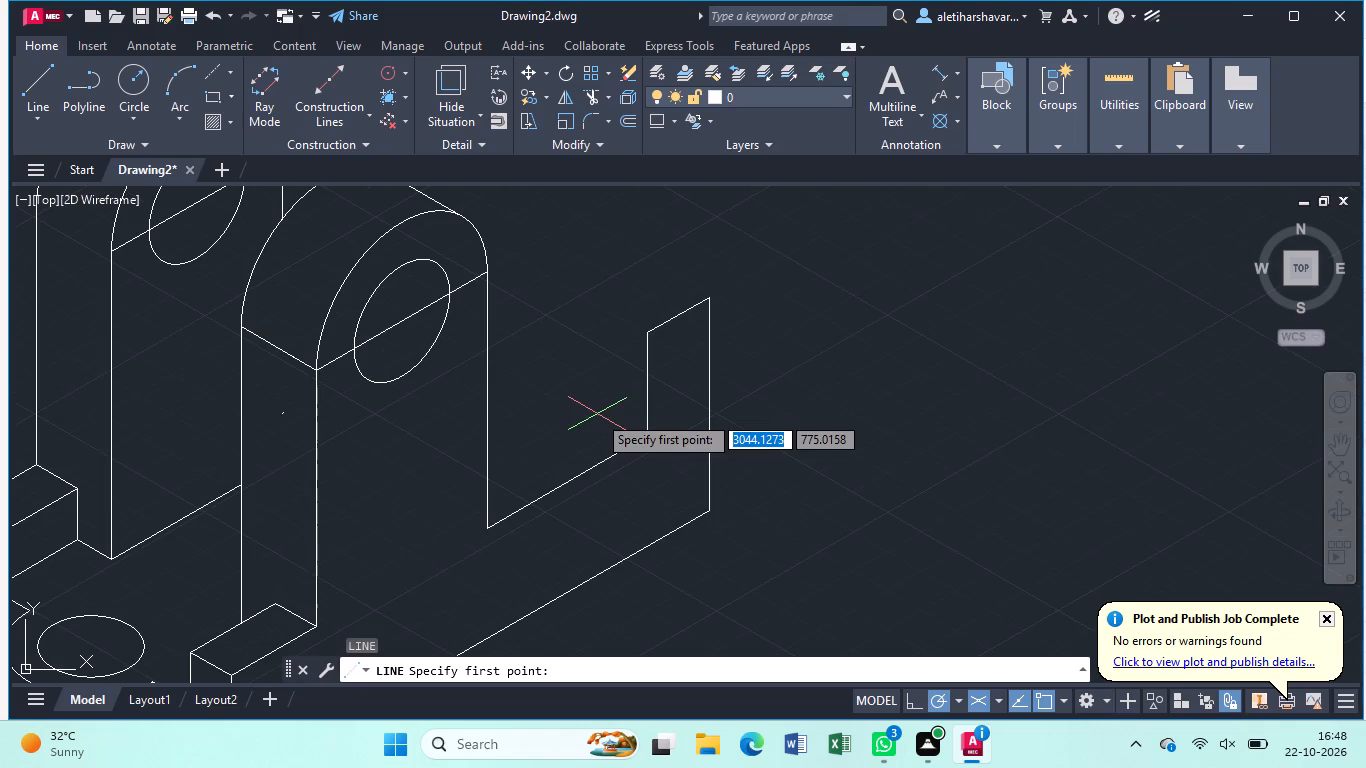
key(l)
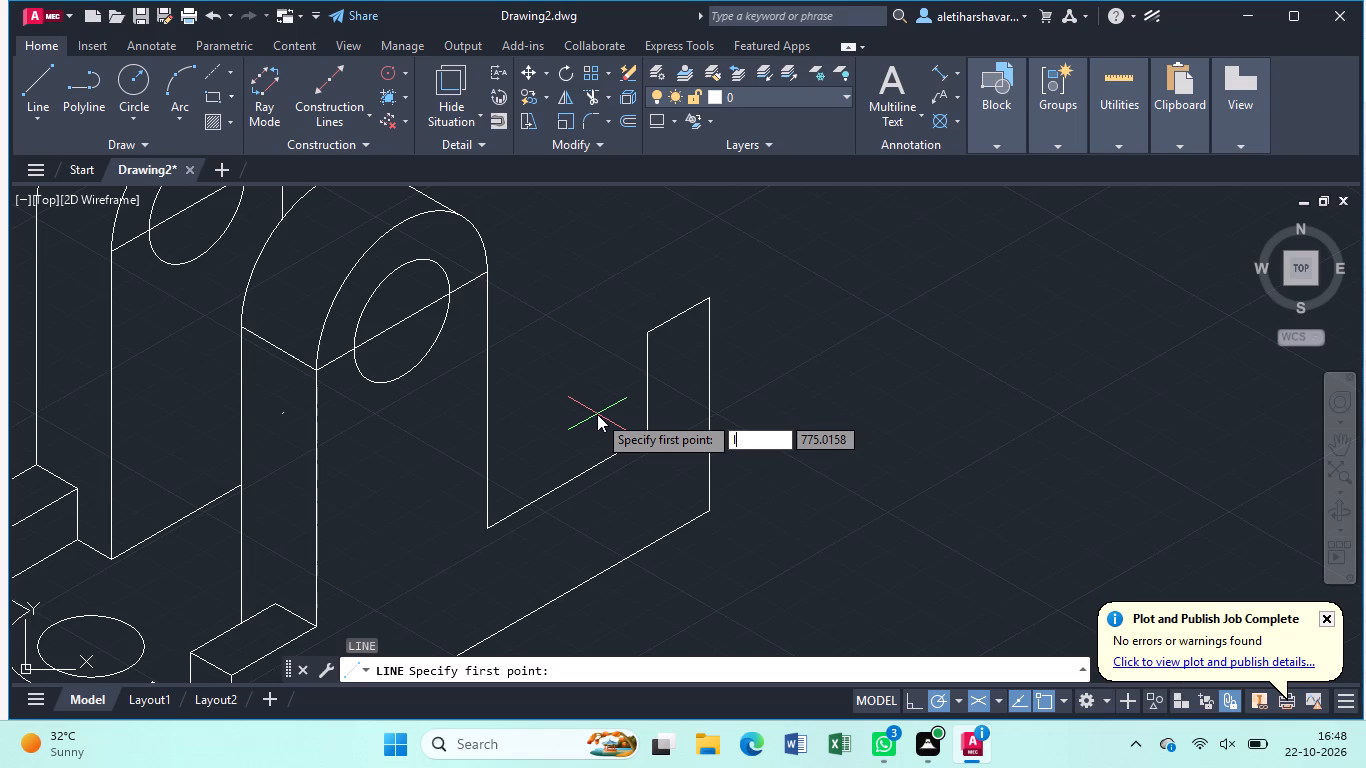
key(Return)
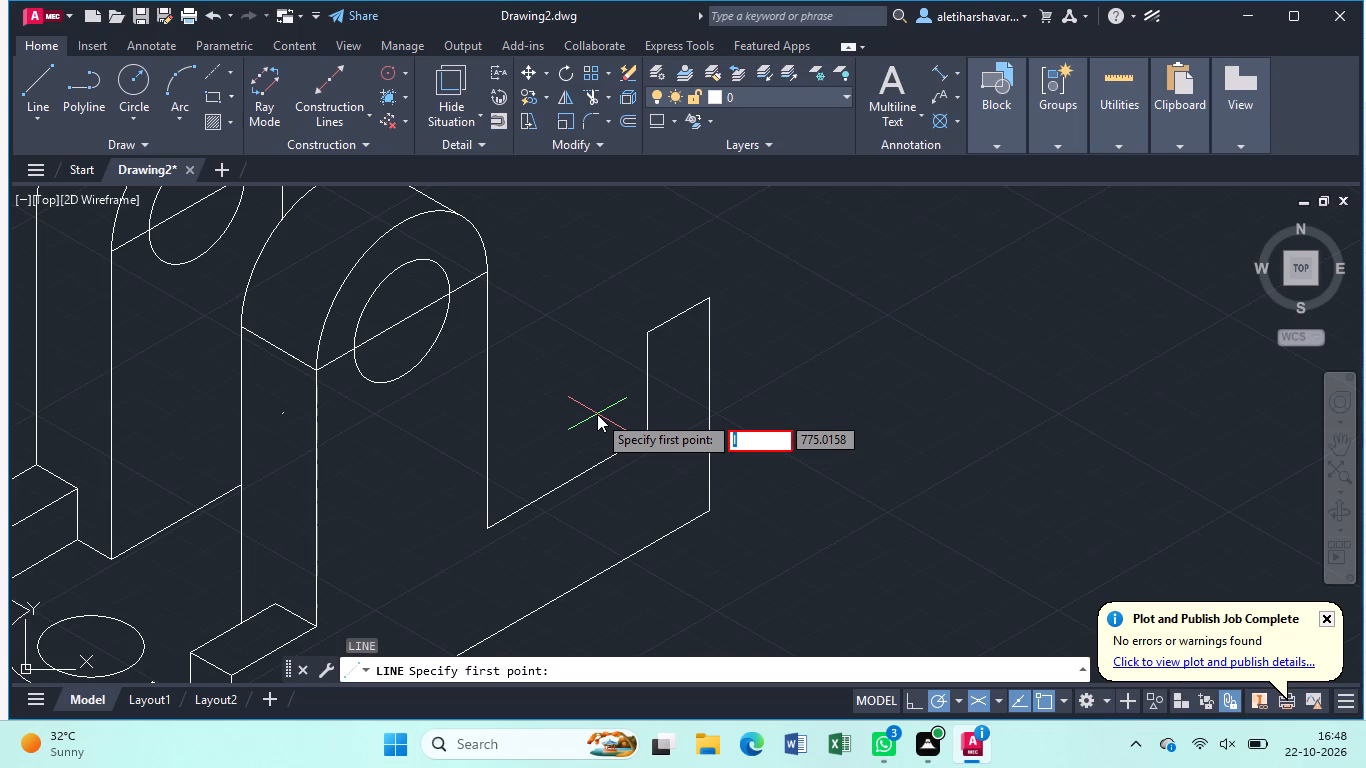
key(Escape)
Draw an 82-unit line at 150° from the top of the base's outer far-end vertical edge, continuing about 96 units at 210°.
scroll(613, 406, down, 2)
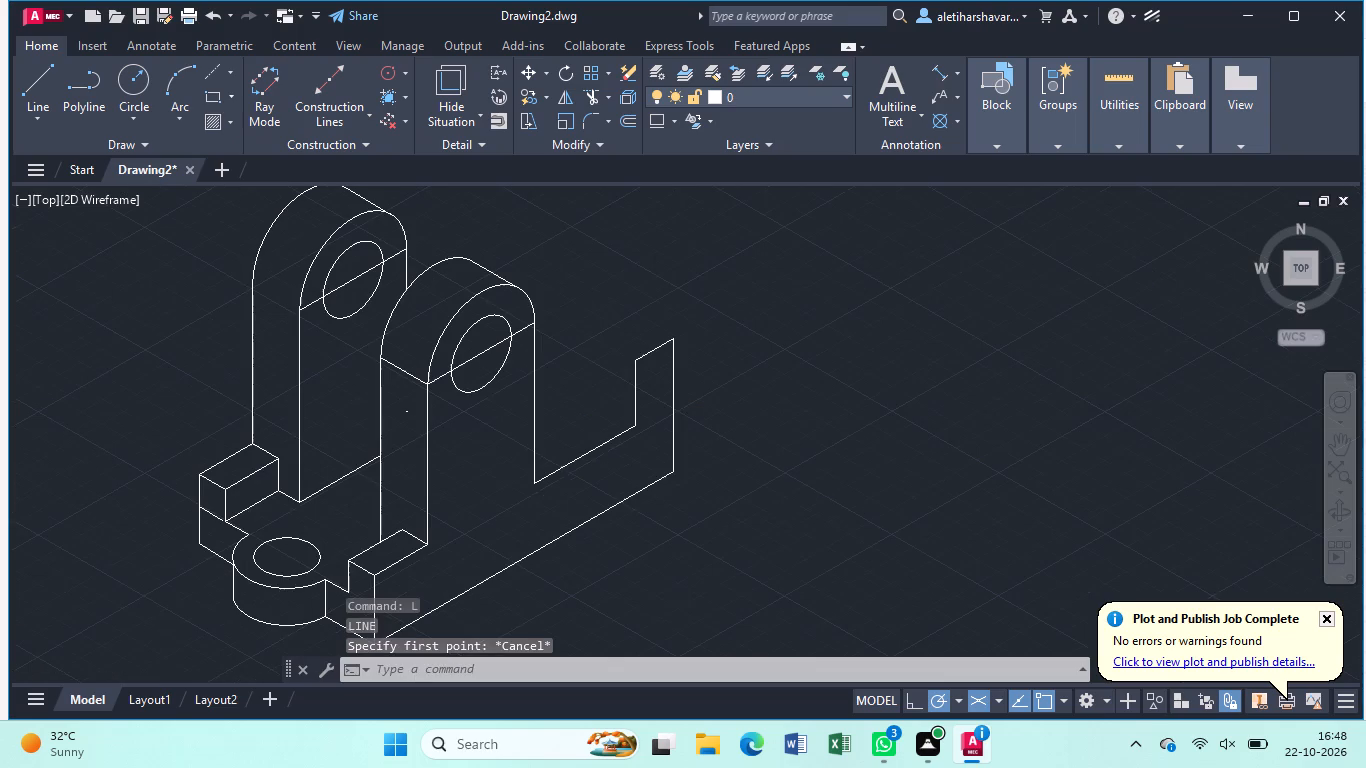
key(l)
key(Return)
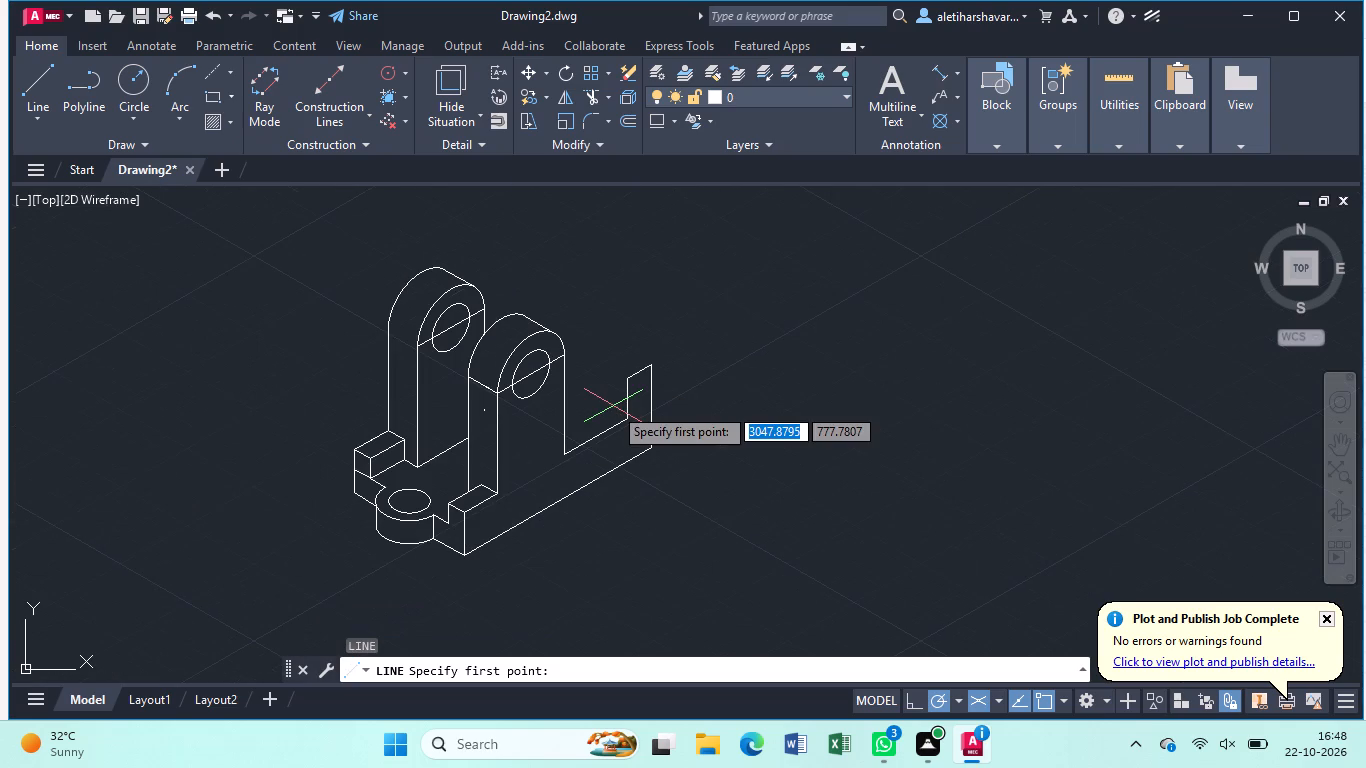
click(653, 364)
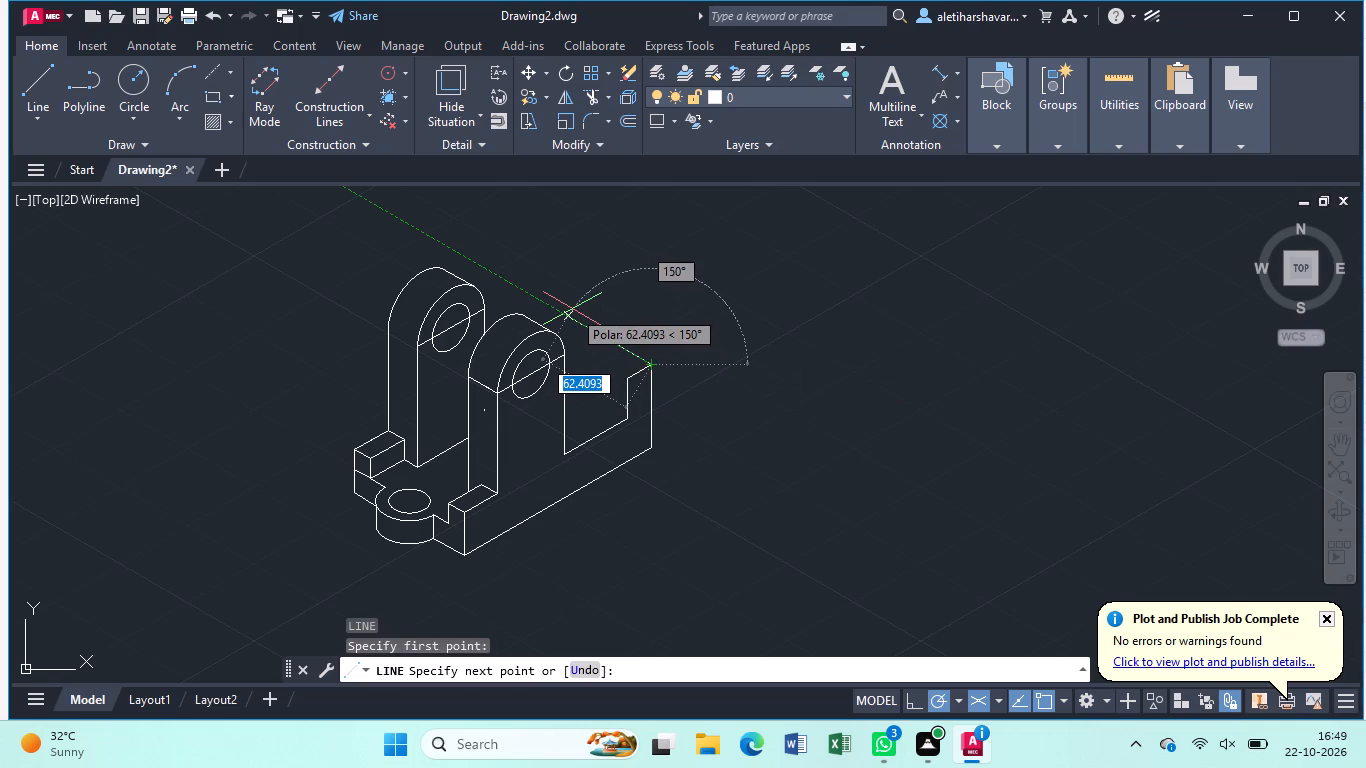
text(82)
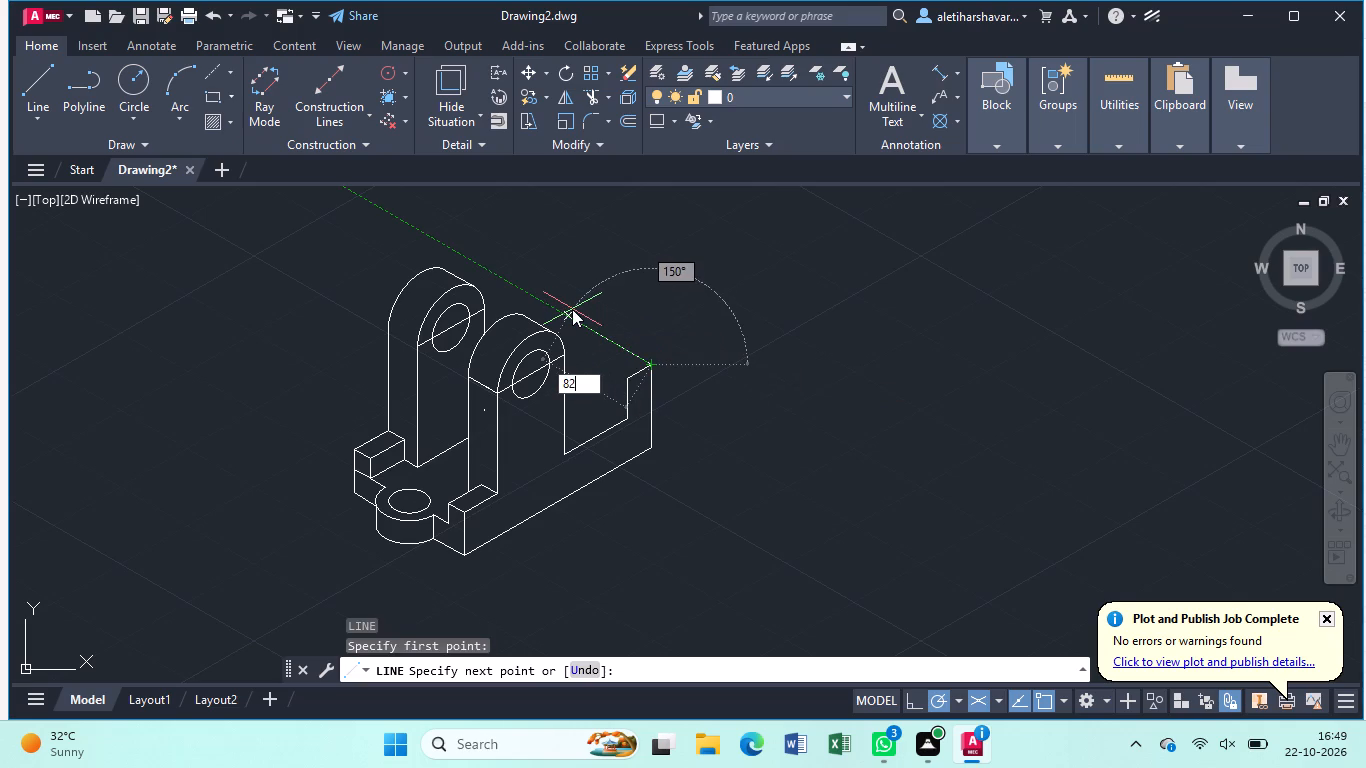
key(Return)
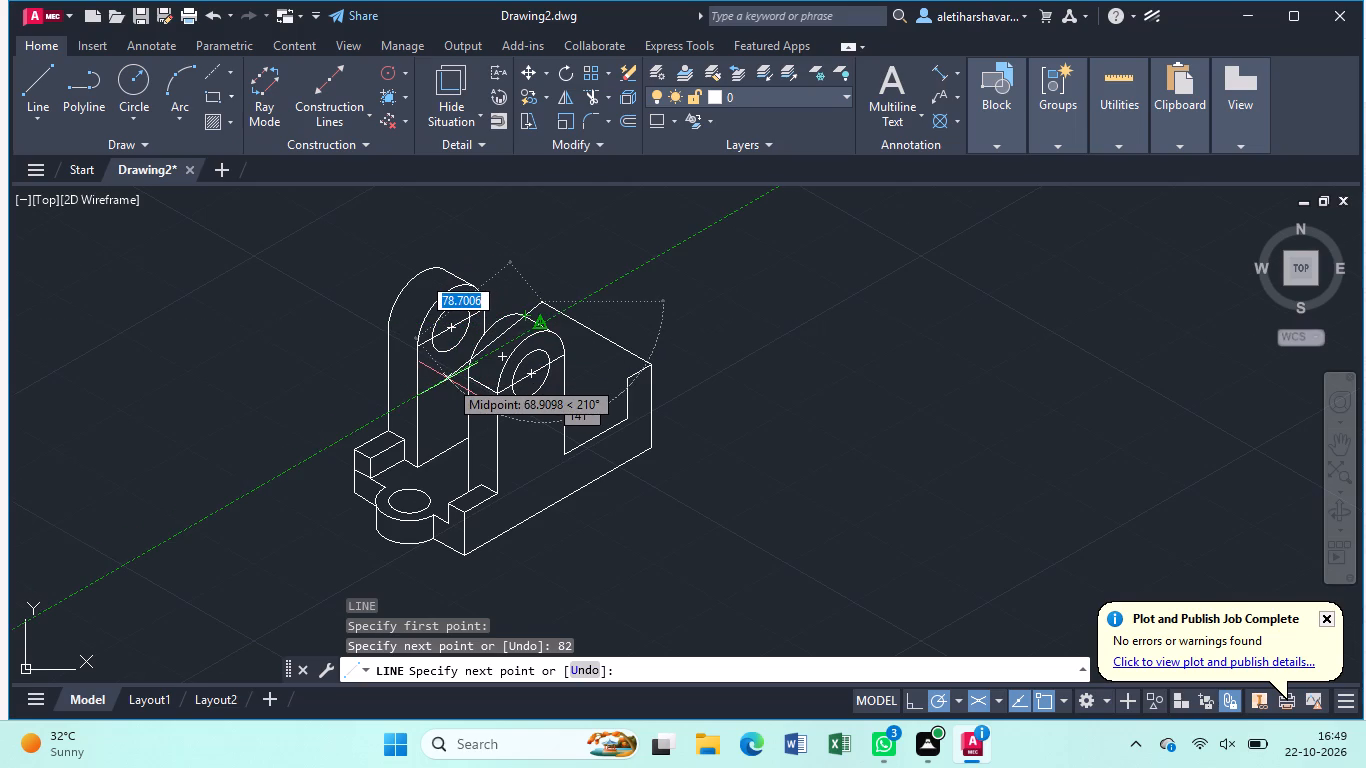
scroll(448, 379, up, 2)
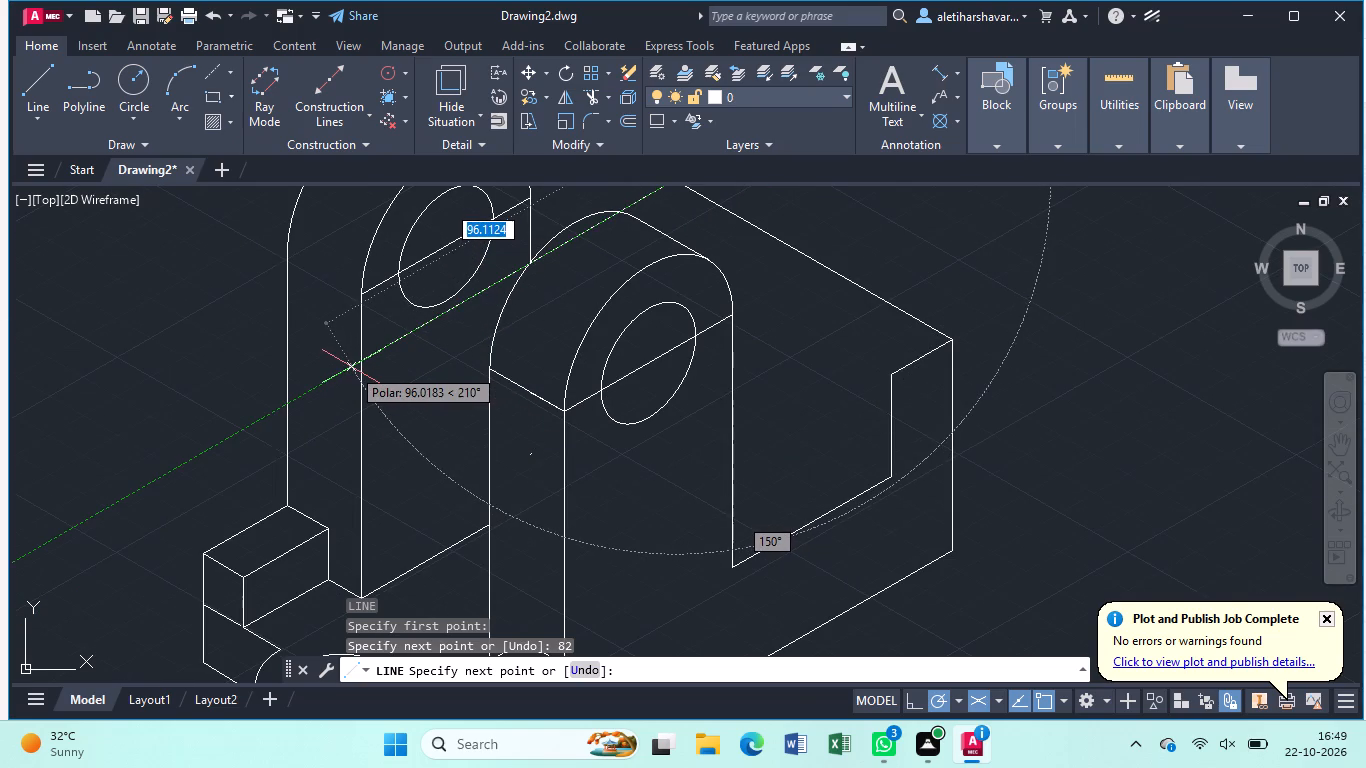
click(351, 367)
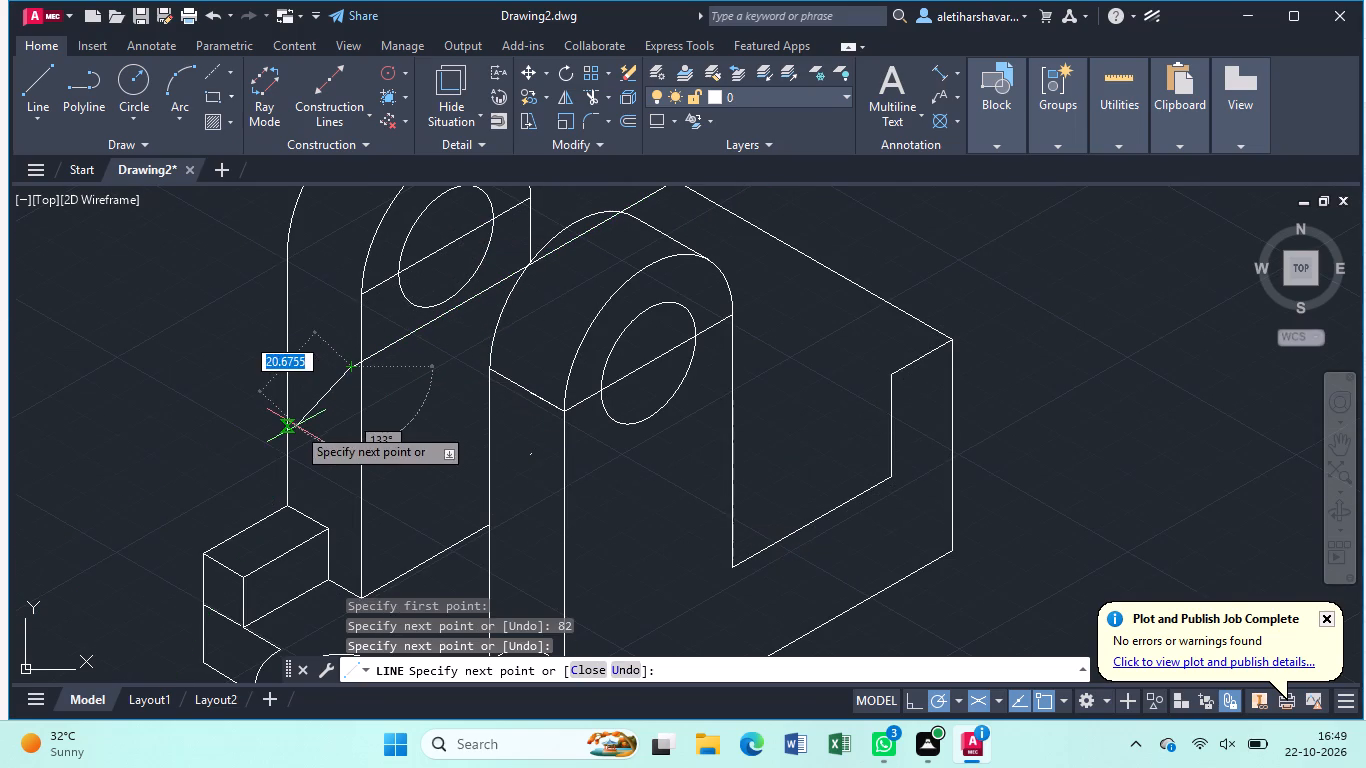
key(Escape)
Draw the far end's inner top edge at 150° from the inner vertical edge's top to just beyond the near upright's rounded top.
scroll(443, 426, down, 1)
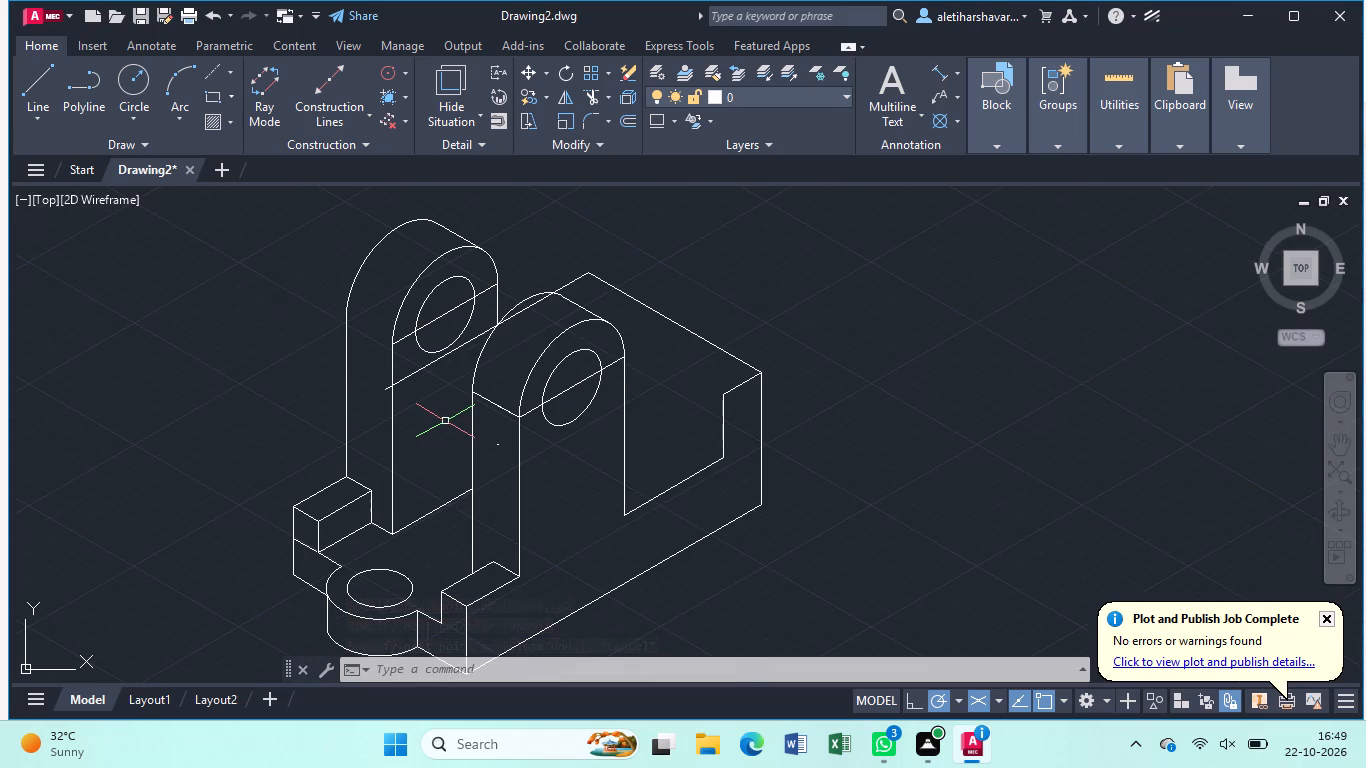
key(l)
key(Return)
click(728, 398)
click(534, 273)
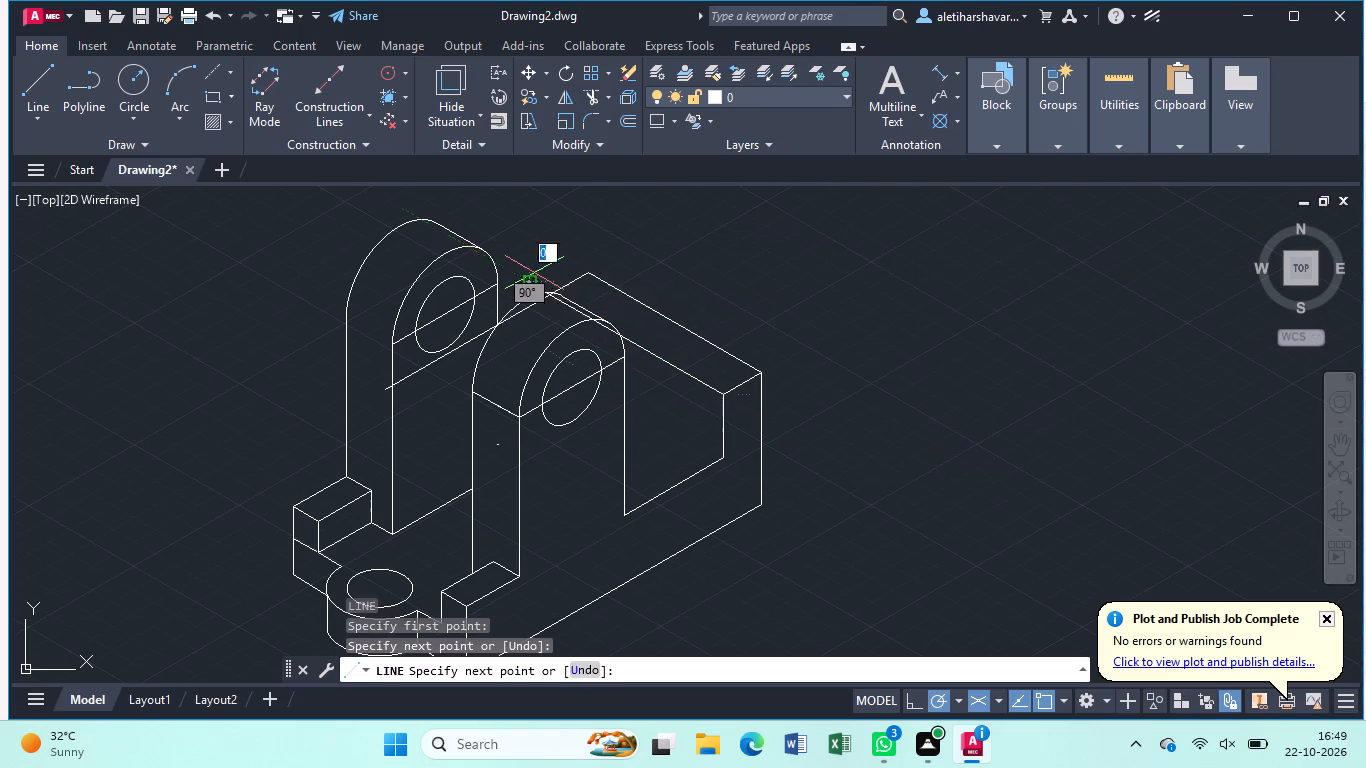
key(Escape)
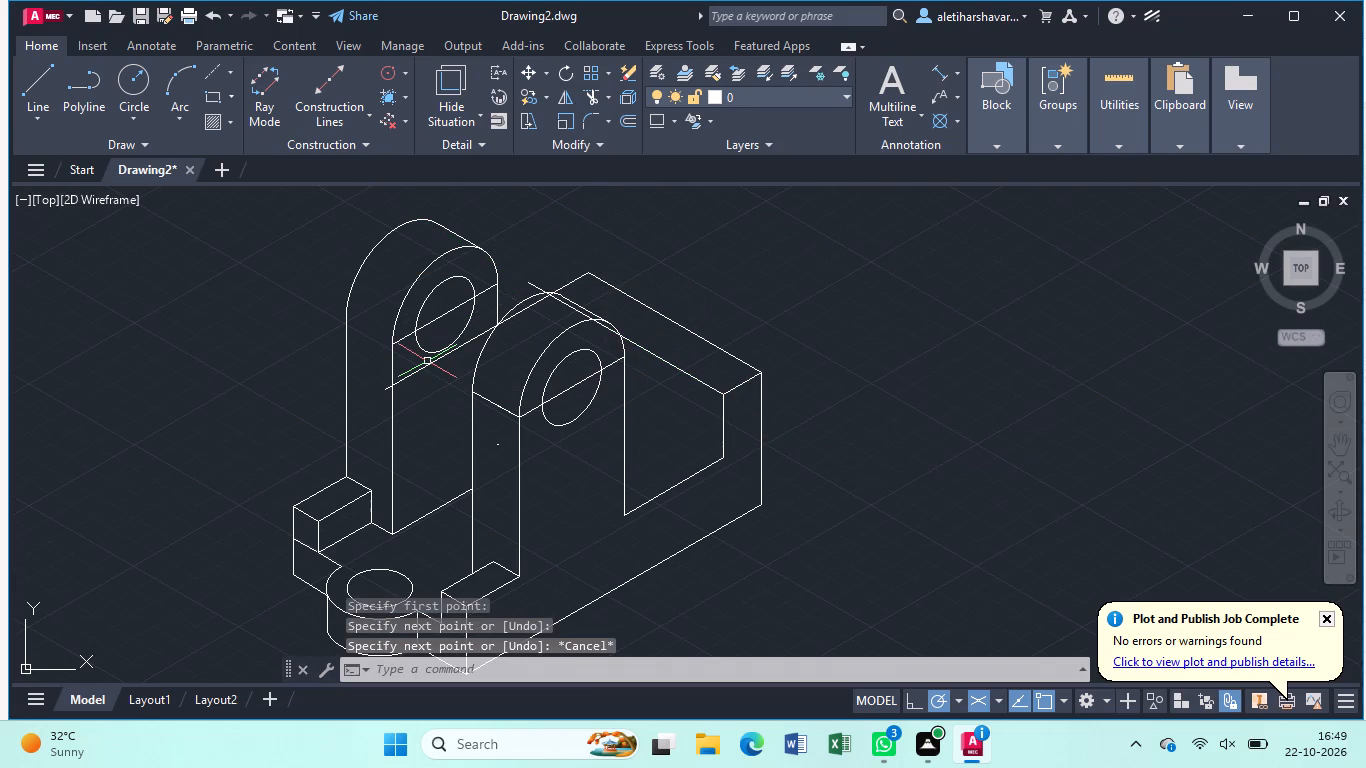
Trim the parts of the two new top lines hidden behind the near upright, and the stub overhanging beyond its rounded top.
text(tr)
key(Return)
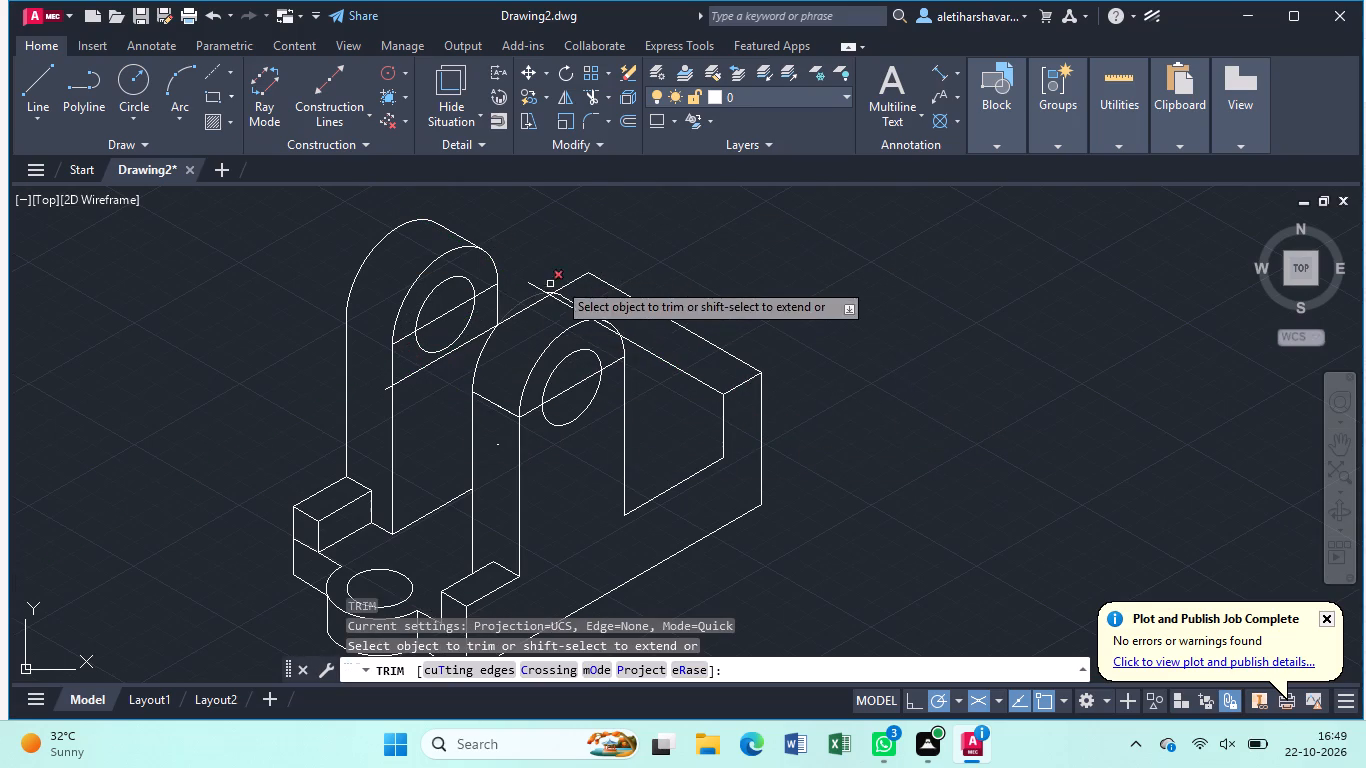
click(545, 301)
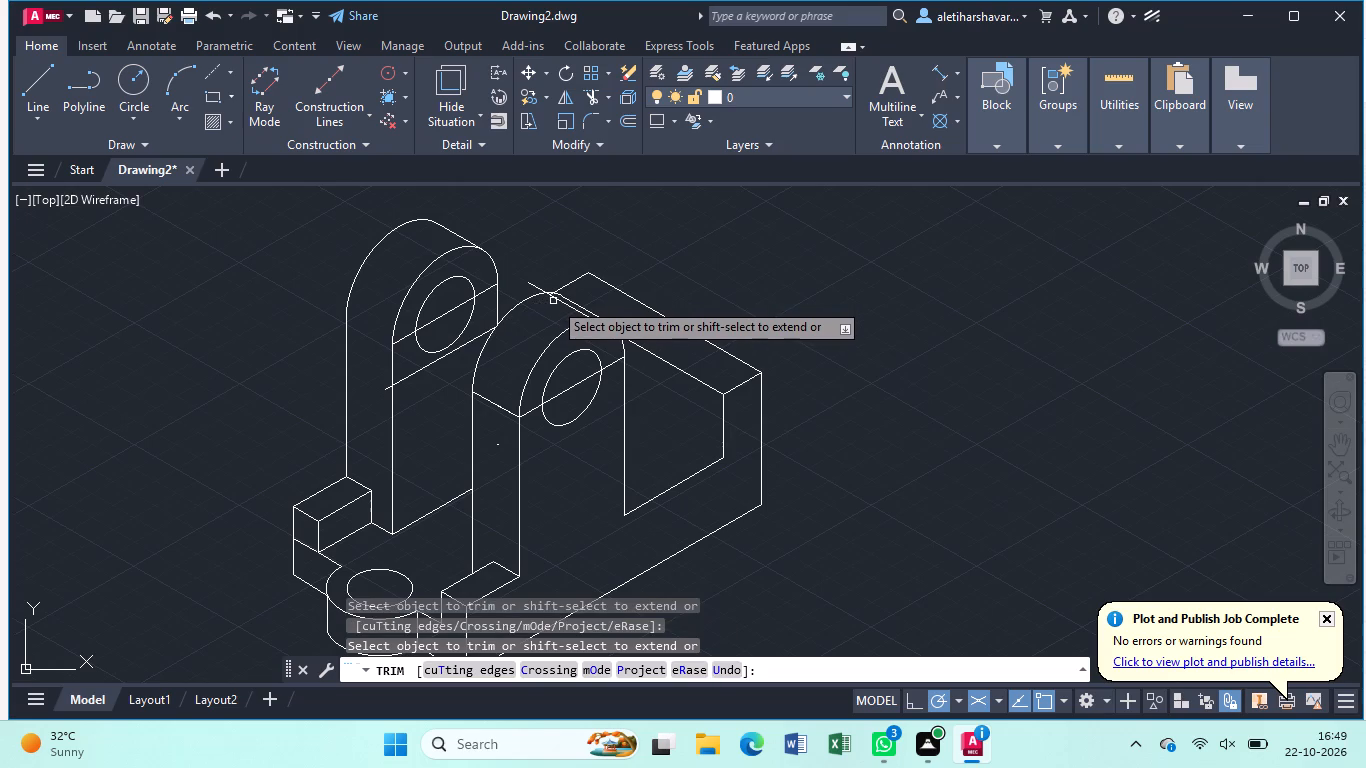
click(556, 301)
scroll(557, 299, up, 2)
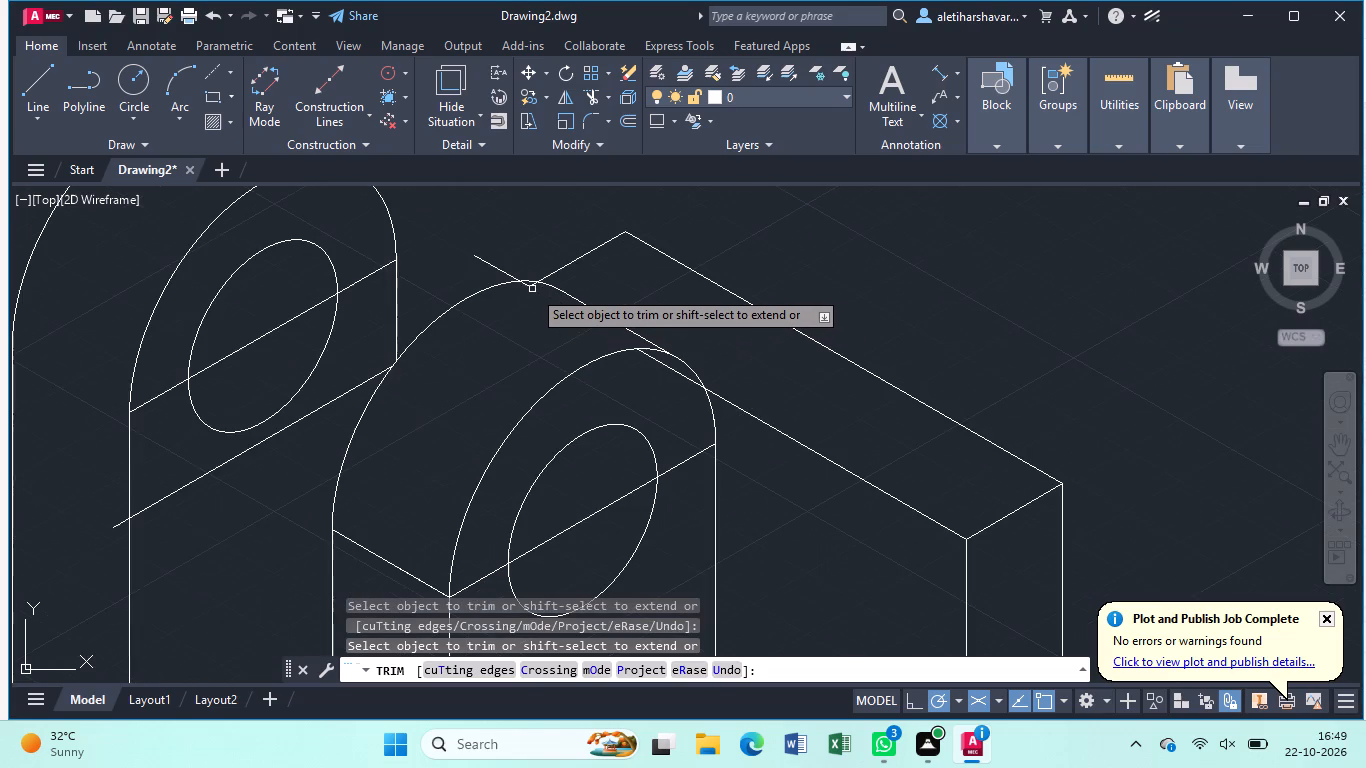
click(532, 288)
click(532, 288)
click(532, 286)
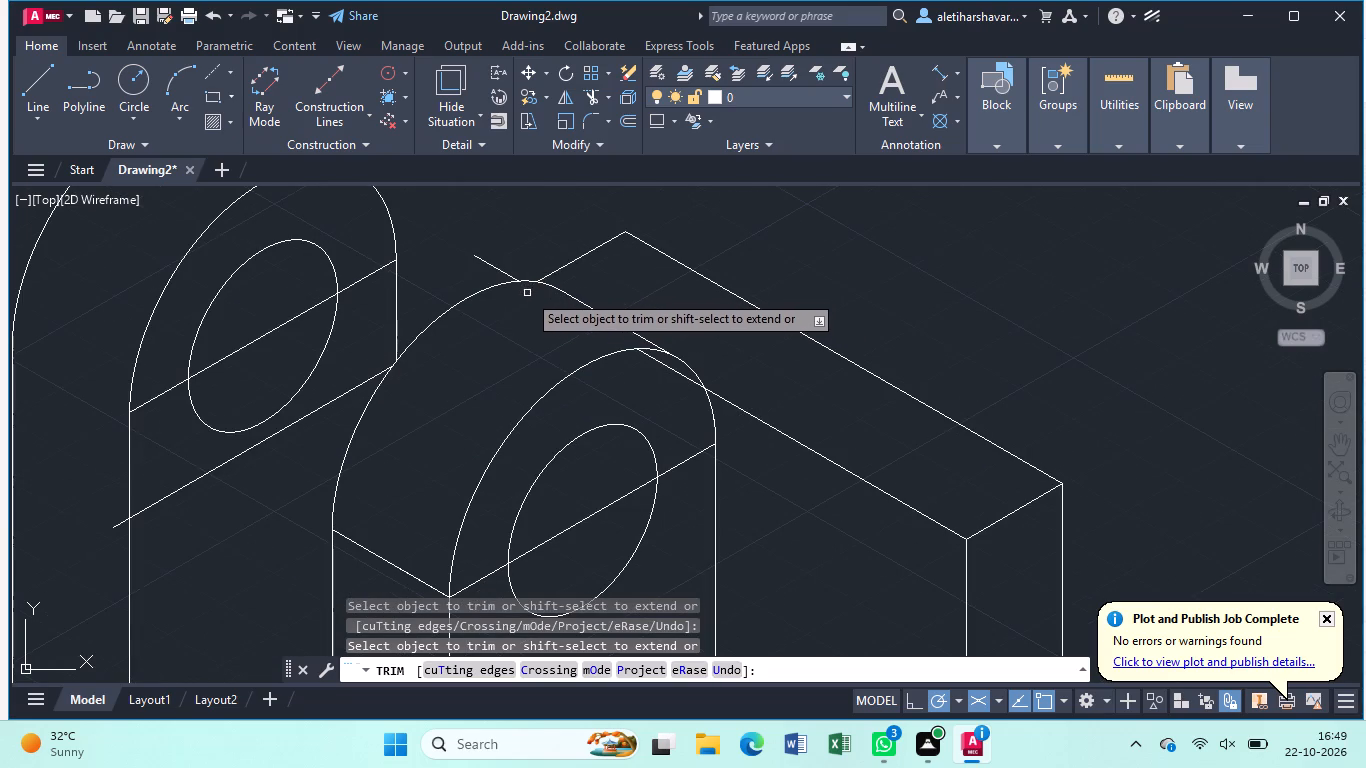
click(509, 271)
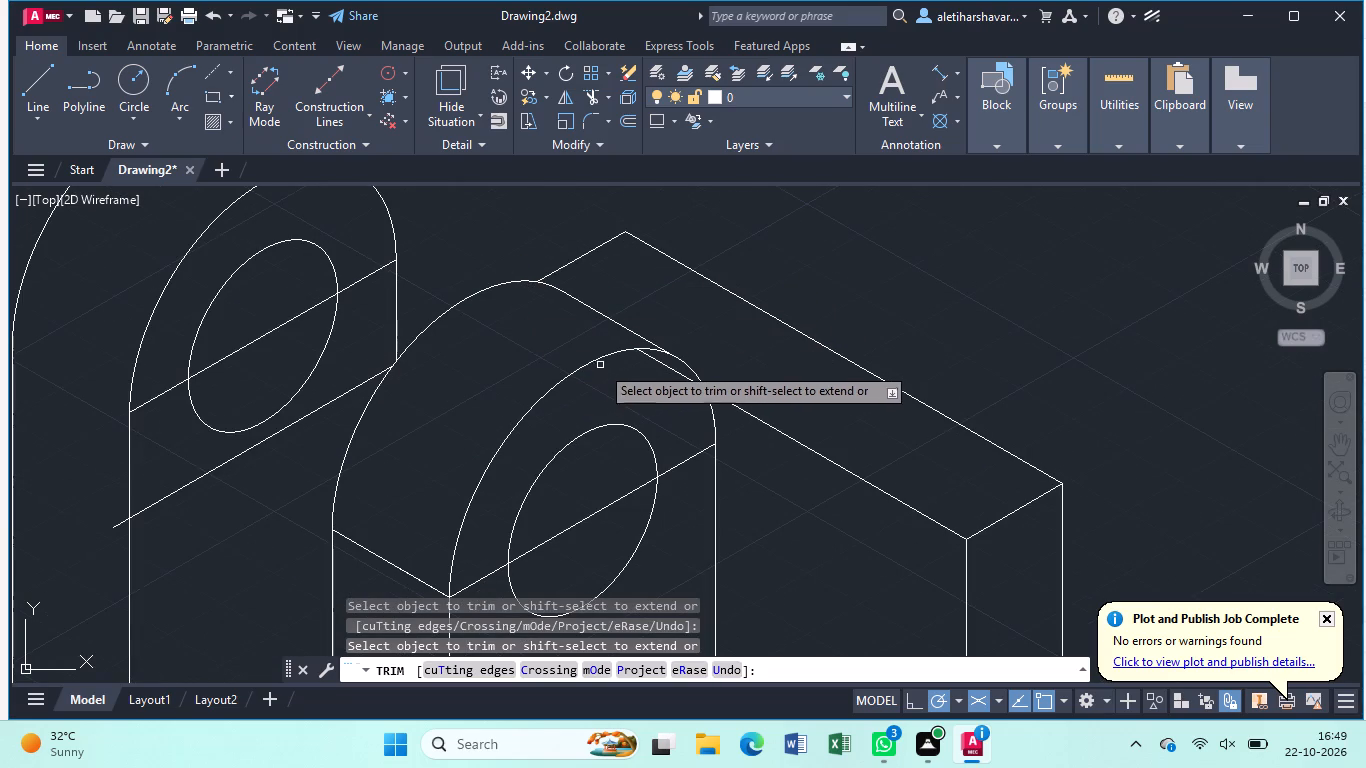
click(672, 370)
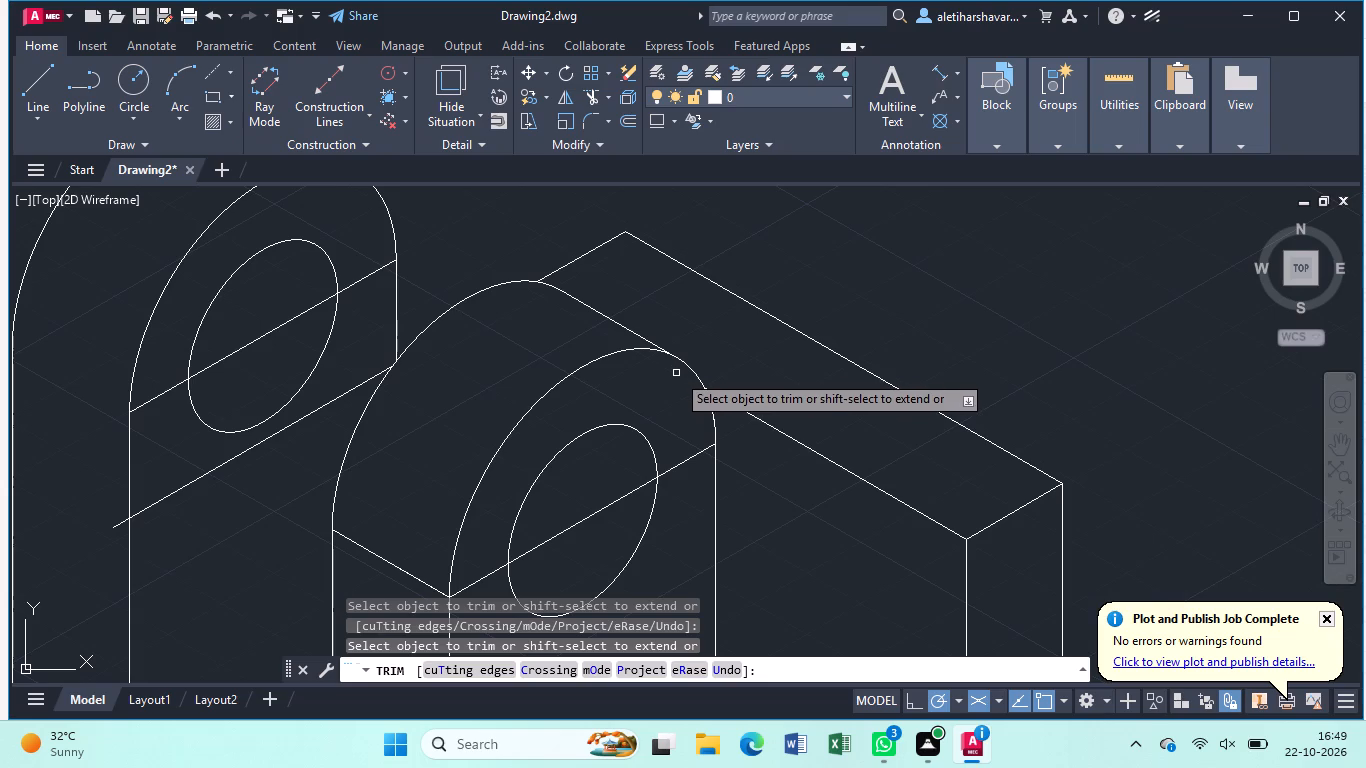
key(Escape)
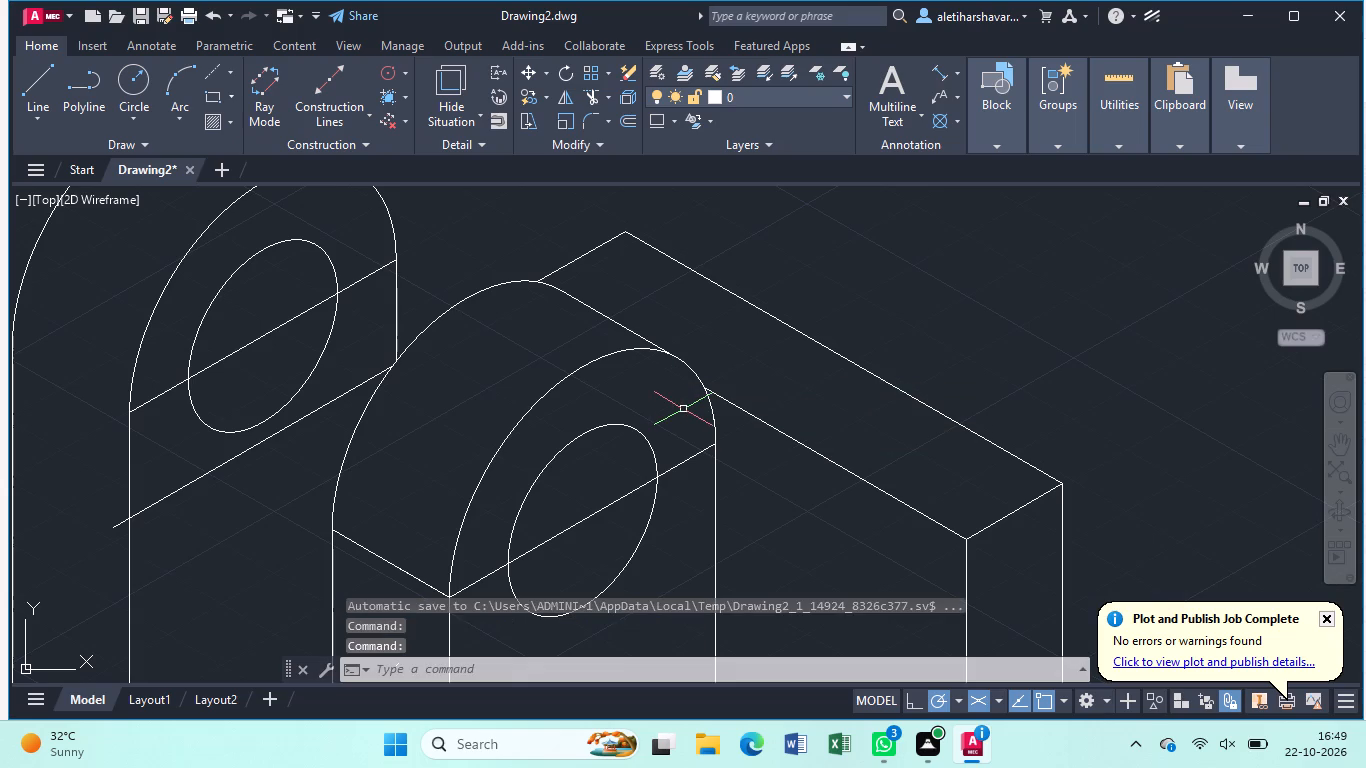
Draw a 47-unit line at 30° from the foot of the near upright's vertical edge along the base step.
scroll(681, 407, down, 2)
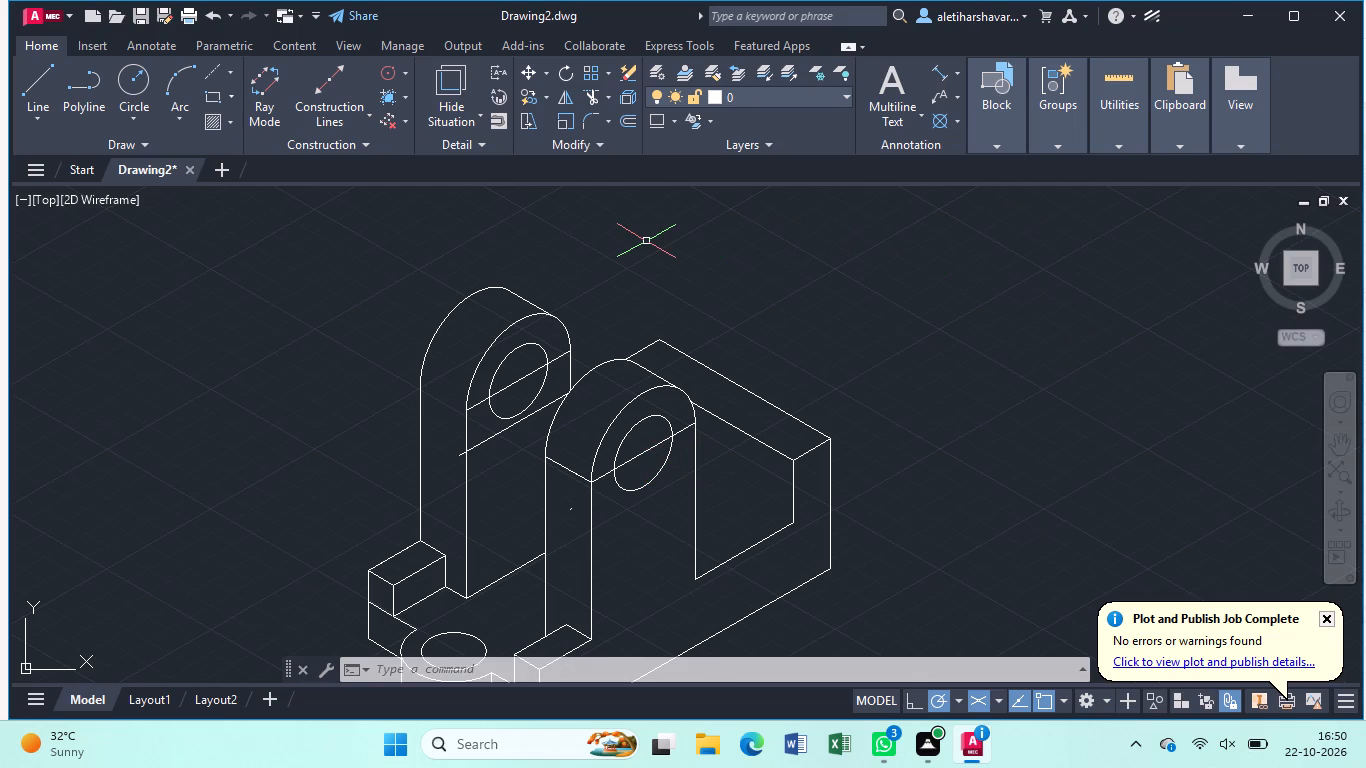
key(l)
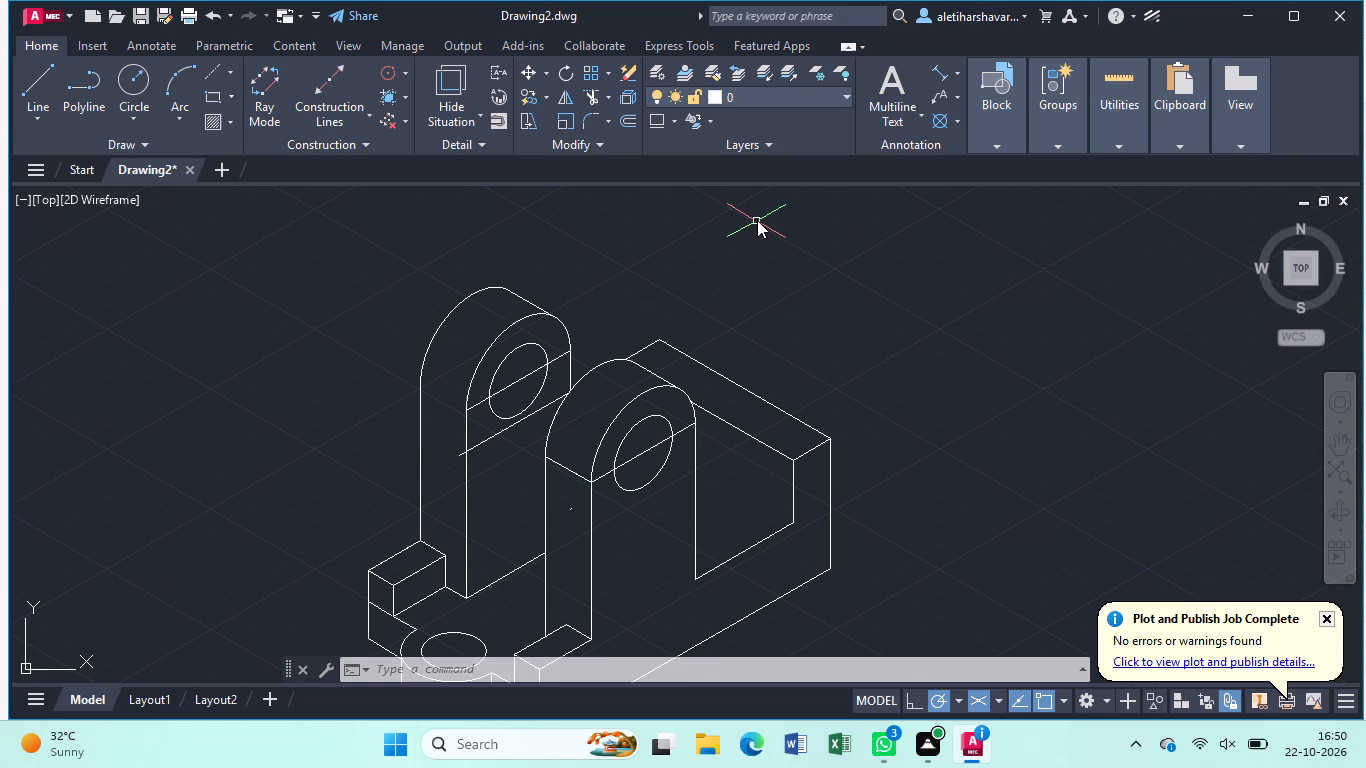
key(Return)
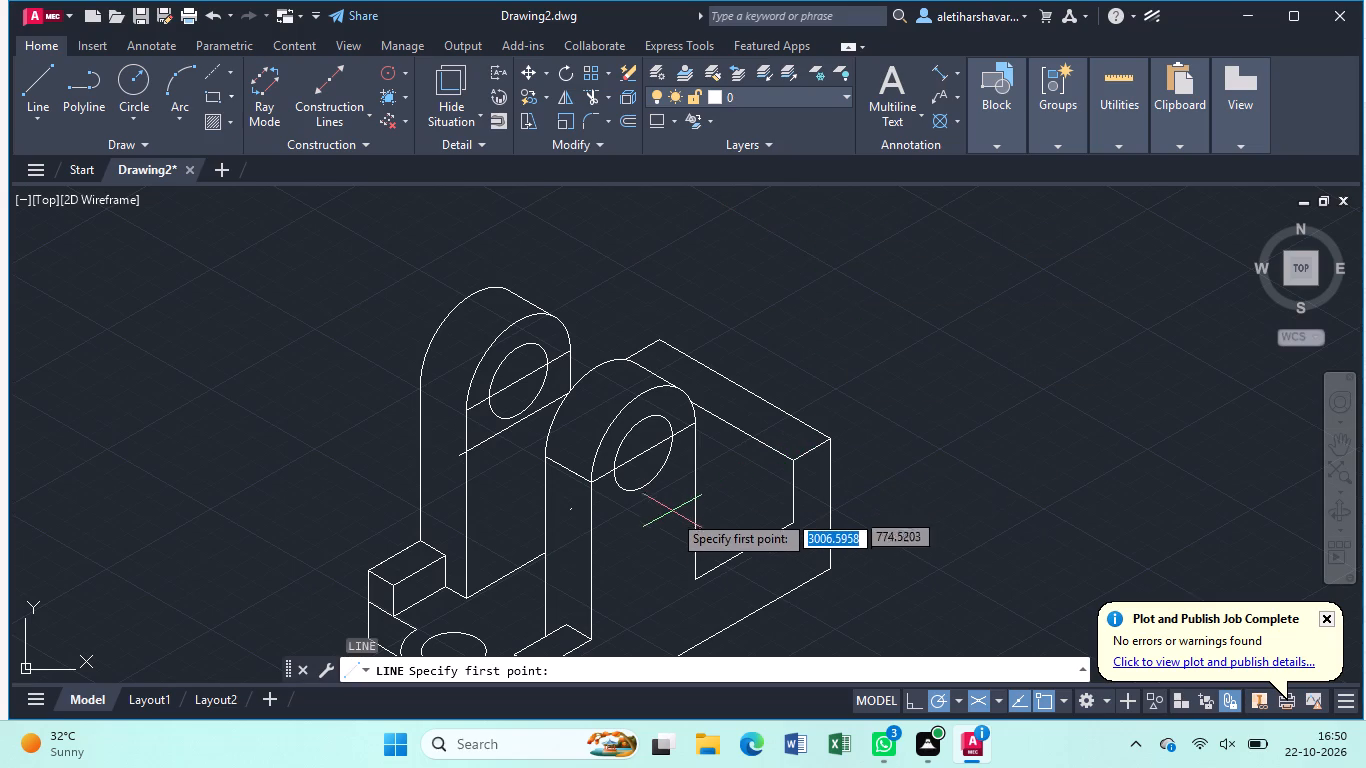
click(695, 583)
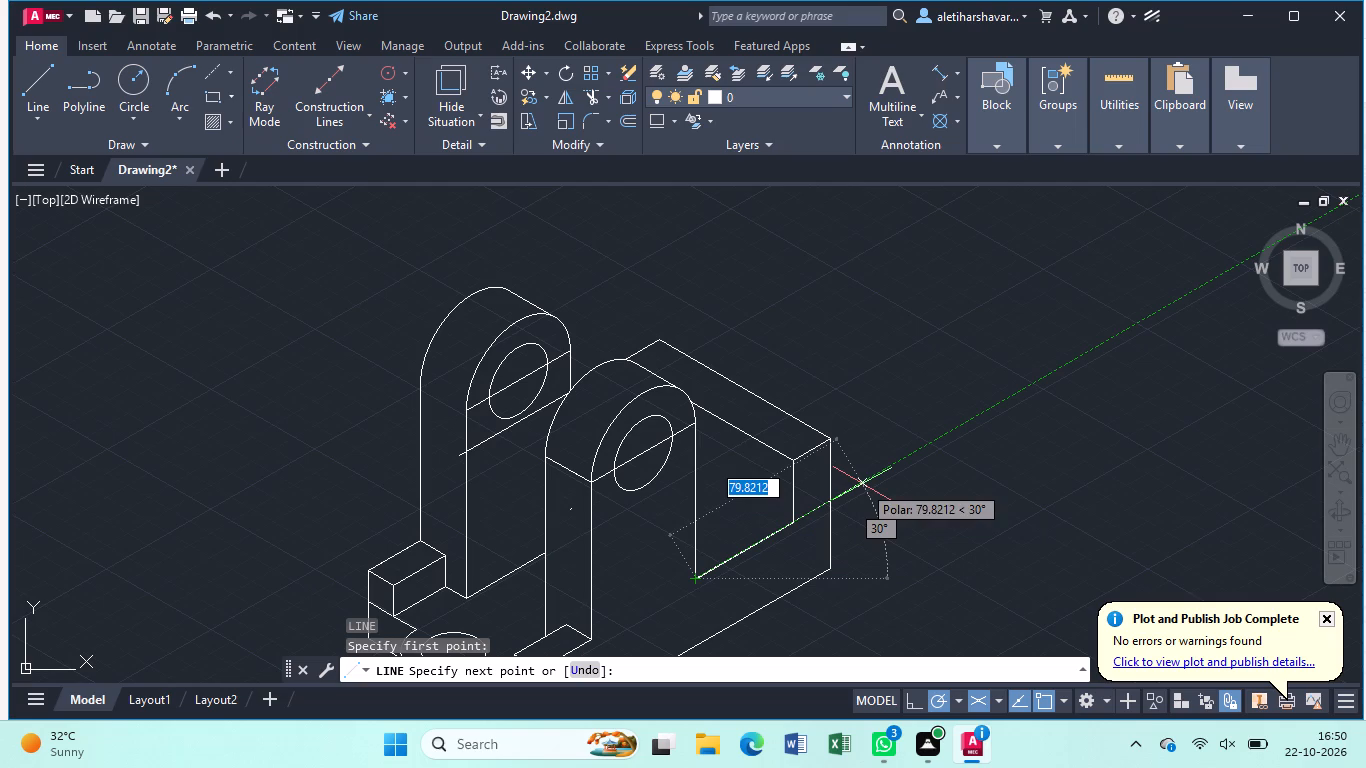
text(47)
key(Return)
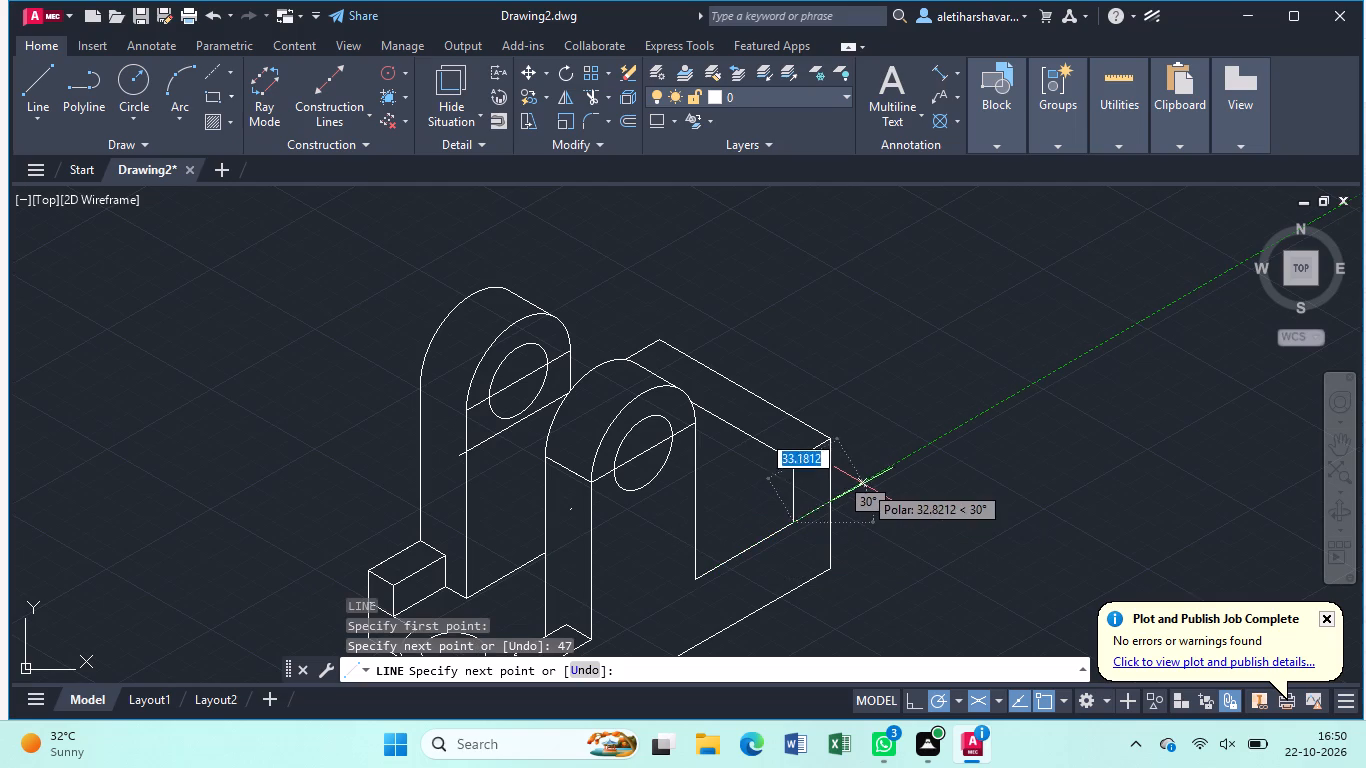
key(Escape)
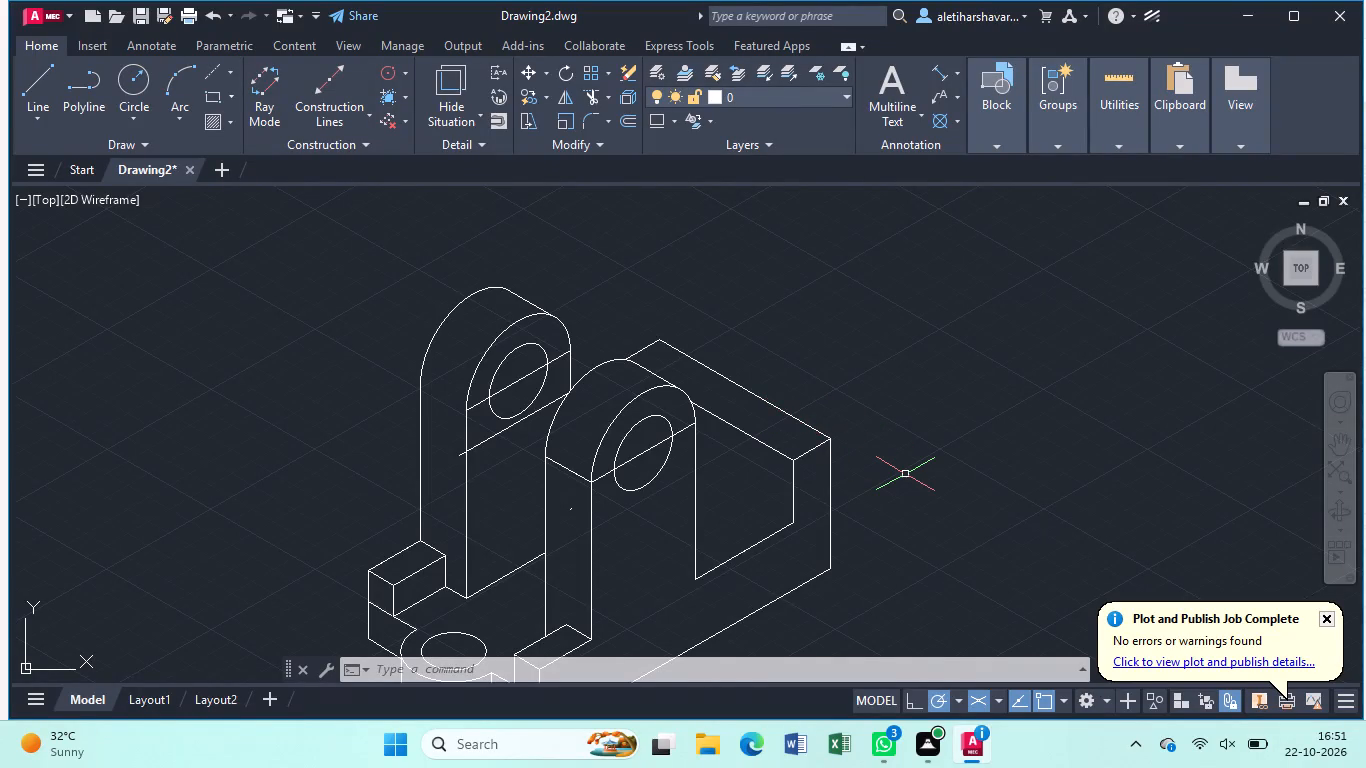
Draw a 54-unit line vertically upward from the base's far bottom corner along the outer vertical edge.
key(l)
key(Return)
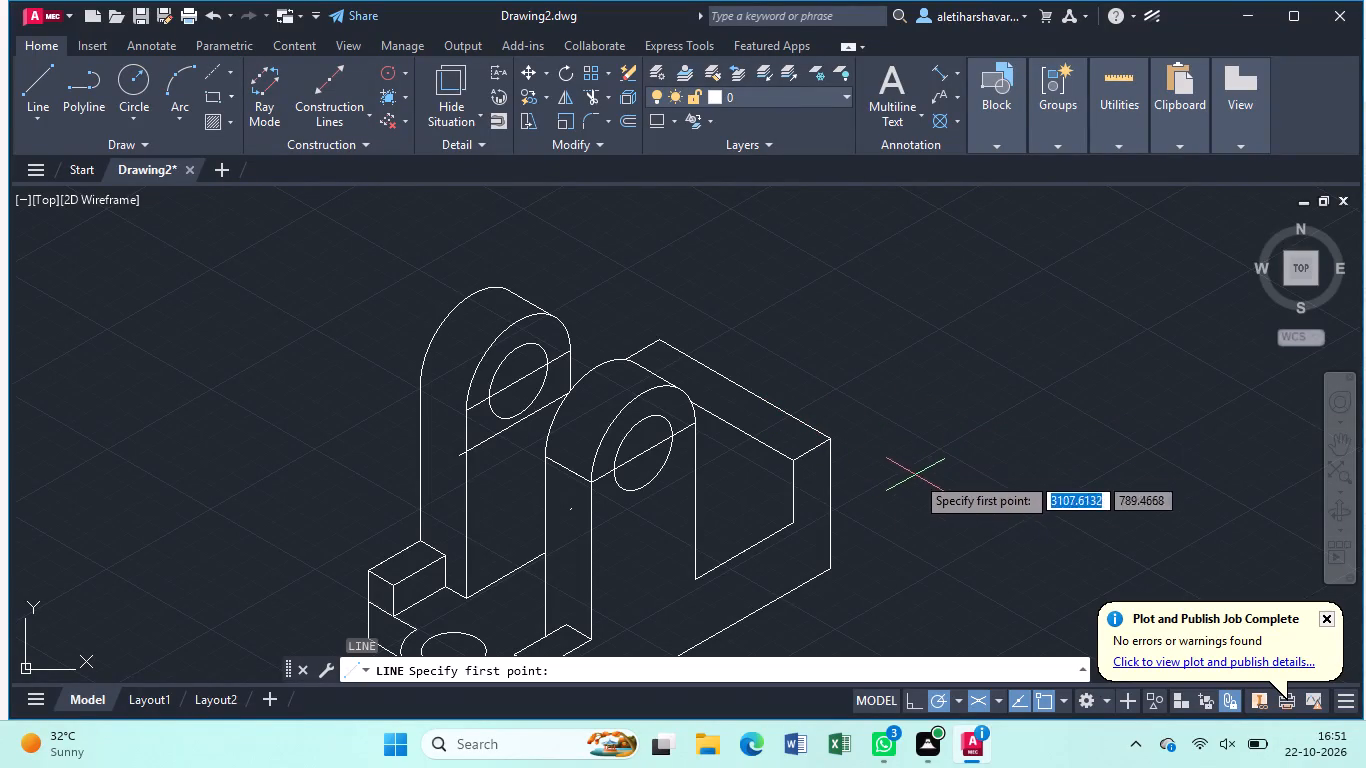
click(828, 569)
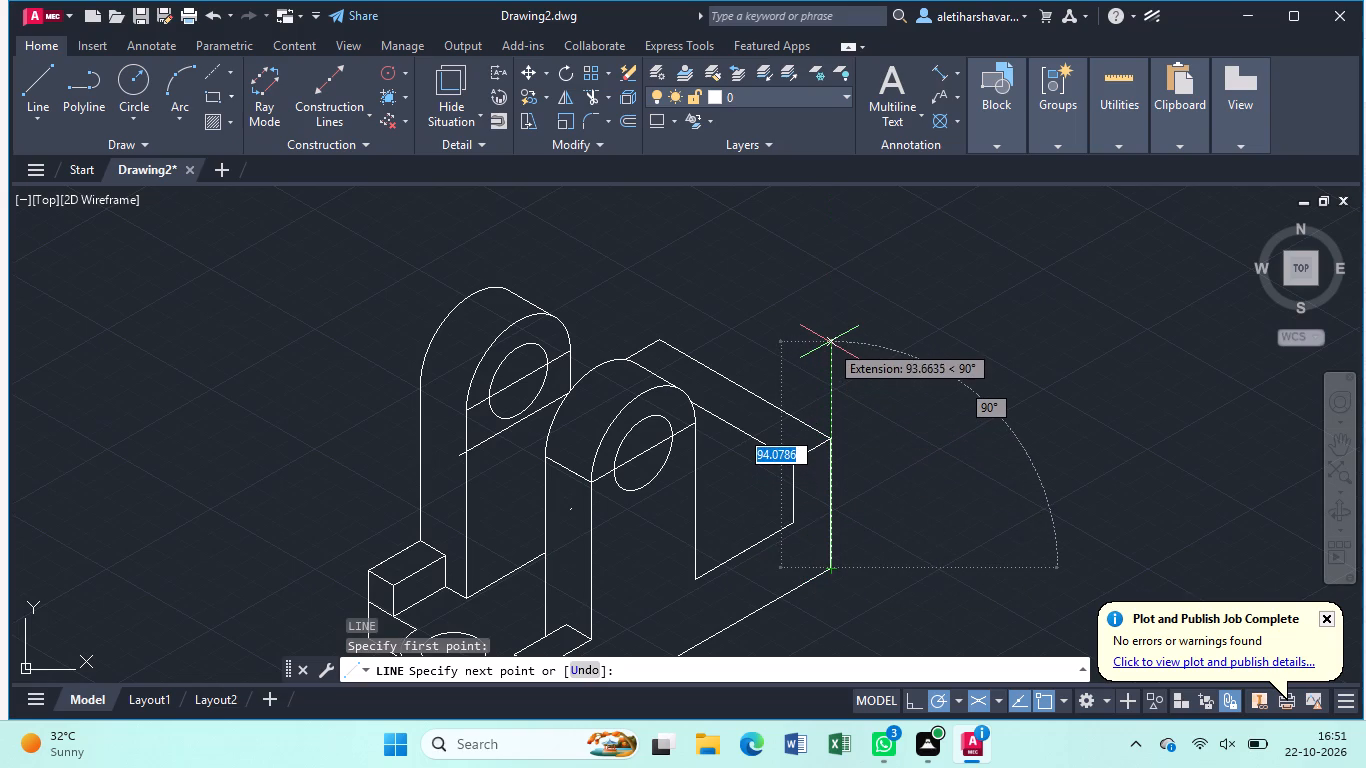
text(54)
key(Return)
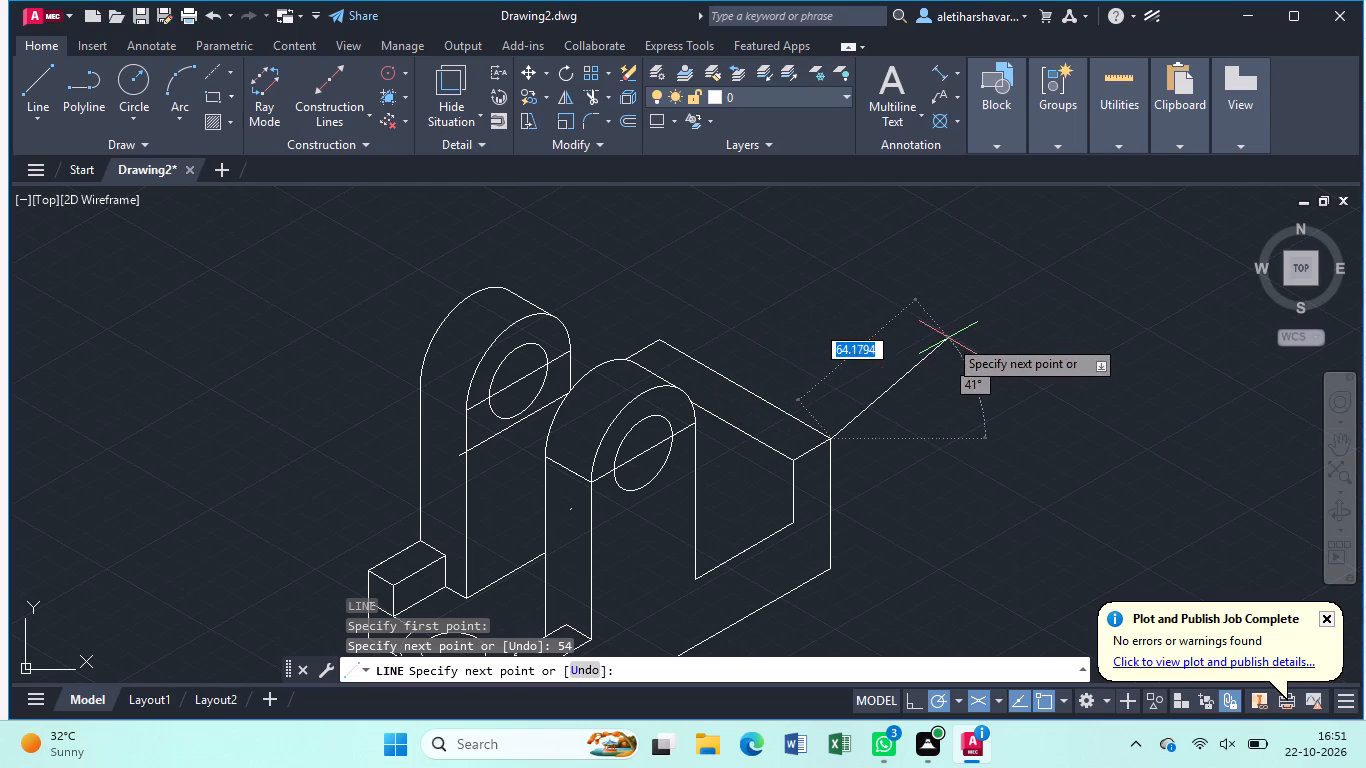
key(Escape)
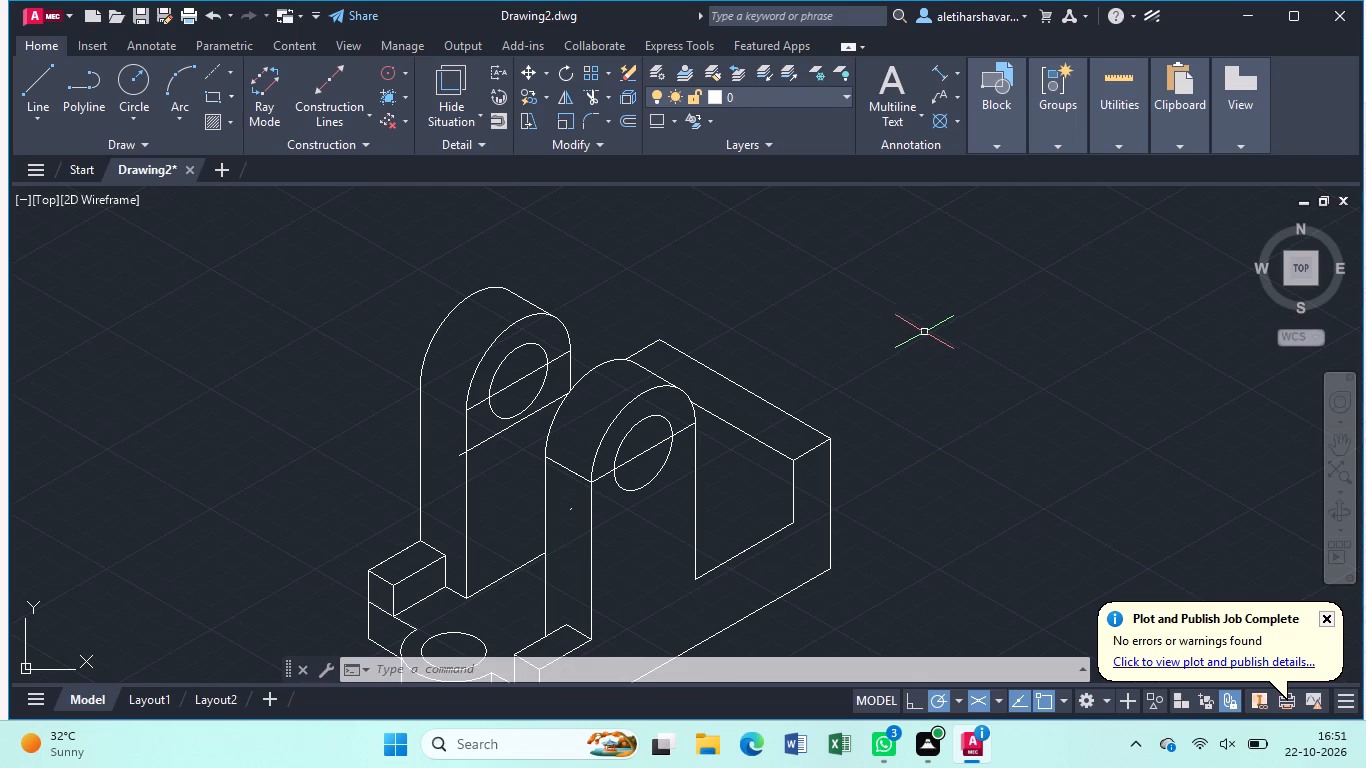
Erase the far end's inner top edge and the short slanted edge joining the back corner to the near upright's rounded top.
click(760, 442)
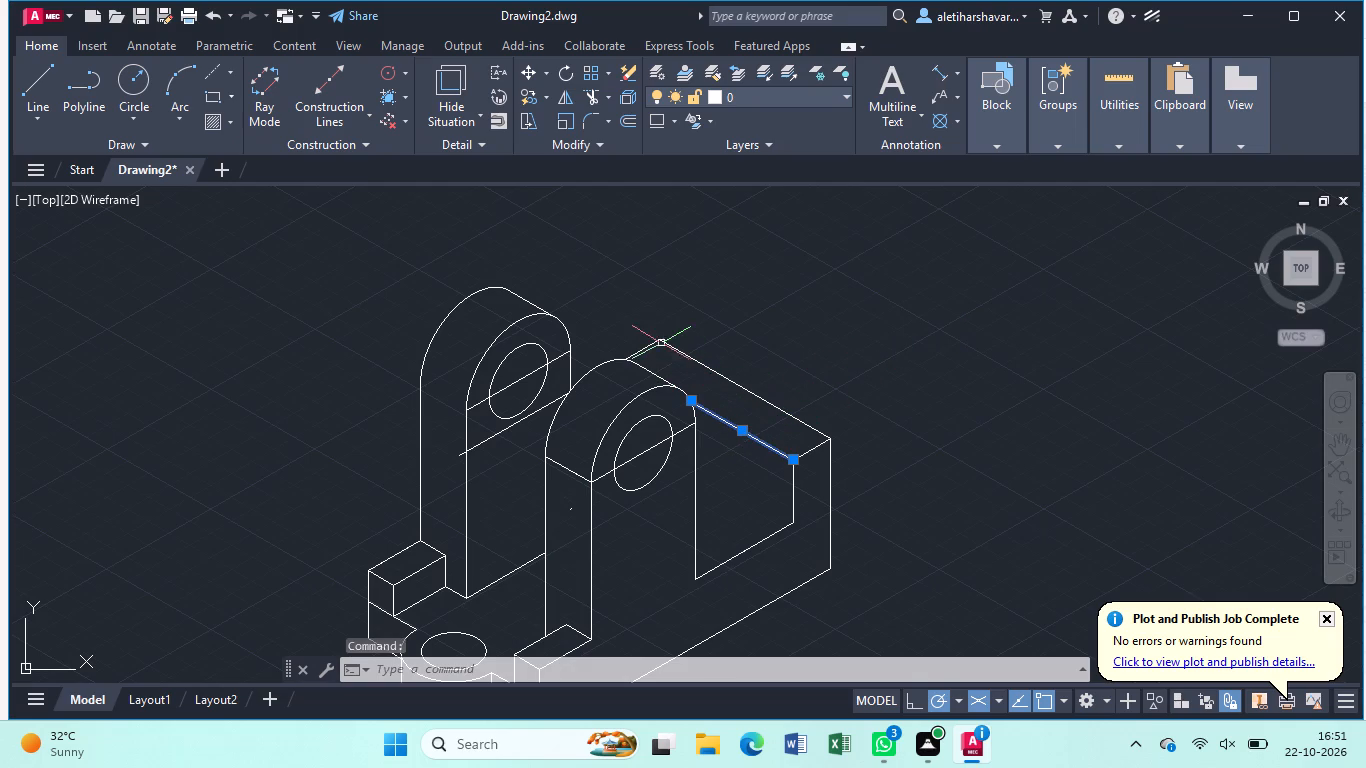
click(646, 348)
key(Delete)
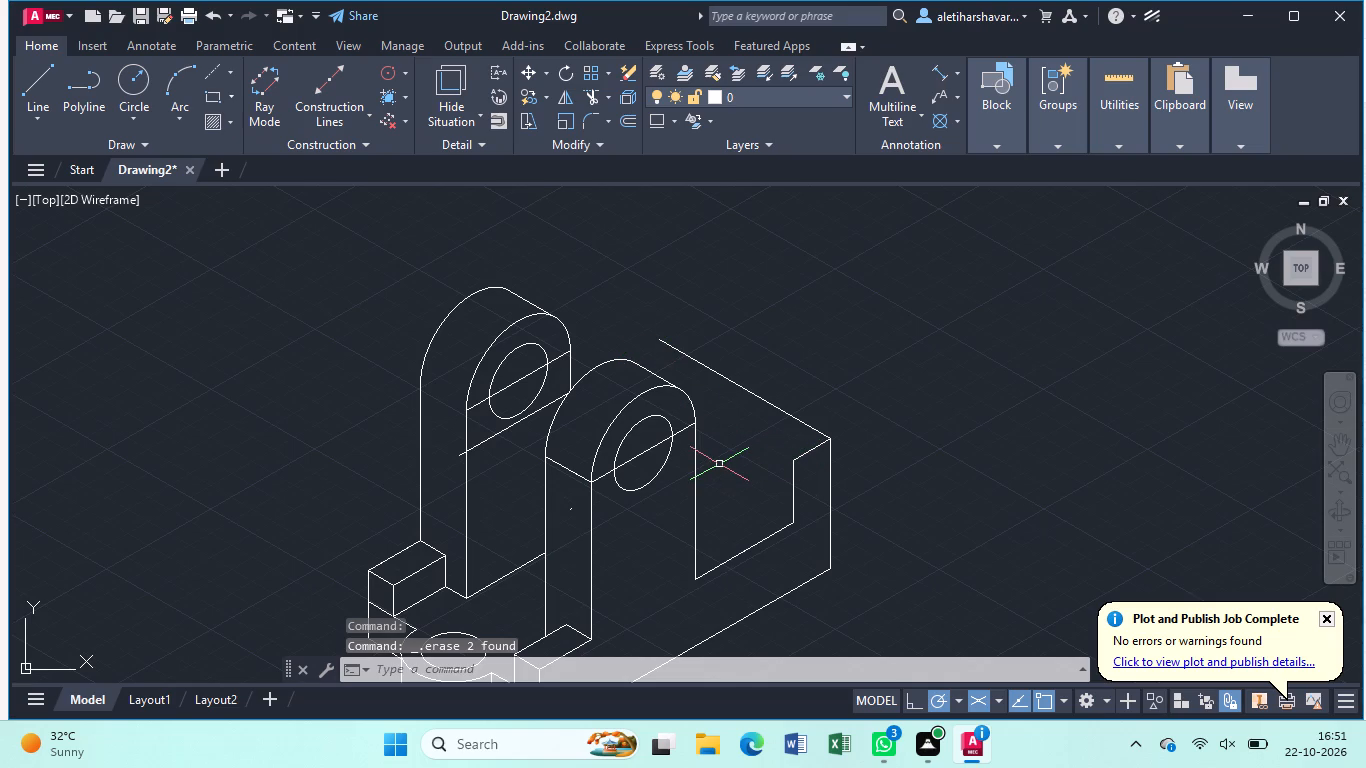
Draw the far block's top face outline from its outer top corner: 18 units at 30°, 82 units at 150°, closing onto the existing edge's end.
key(l)
key(Return)
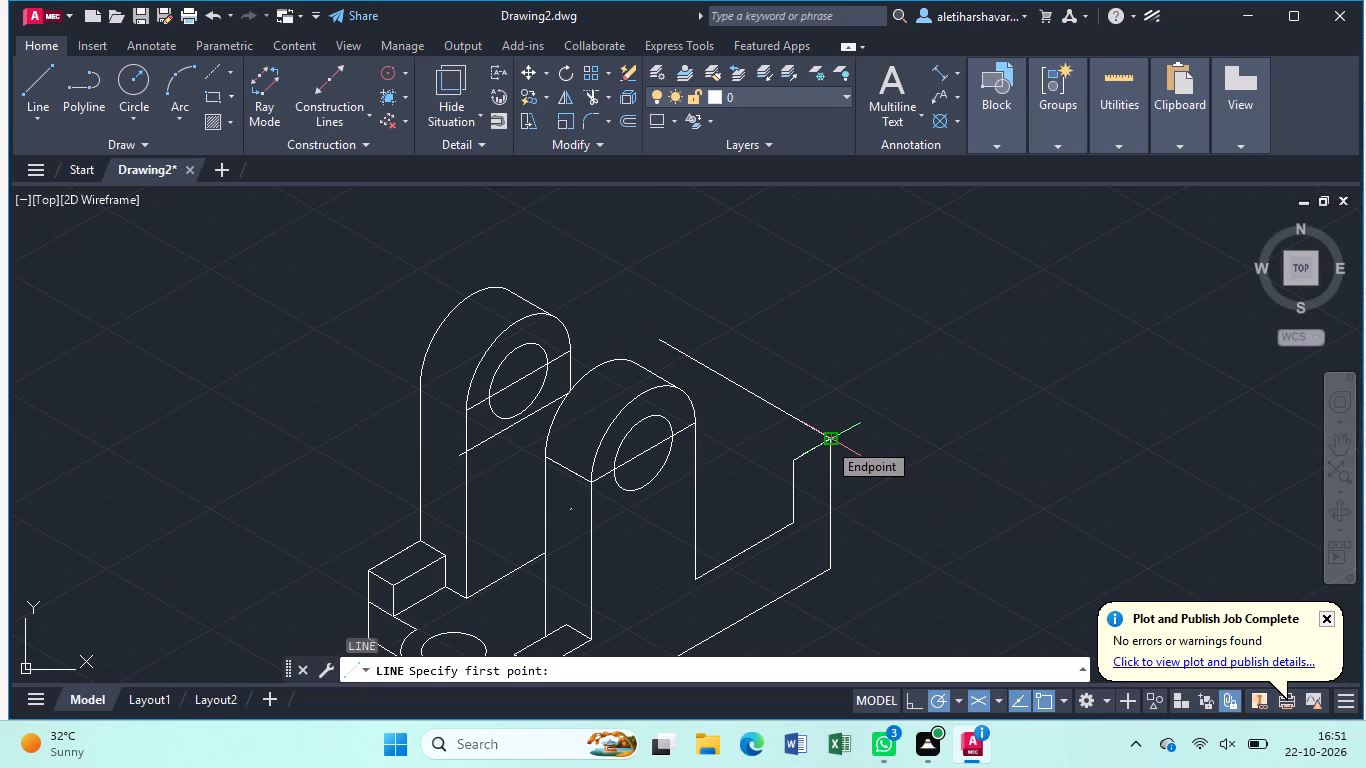
click(827, 441)
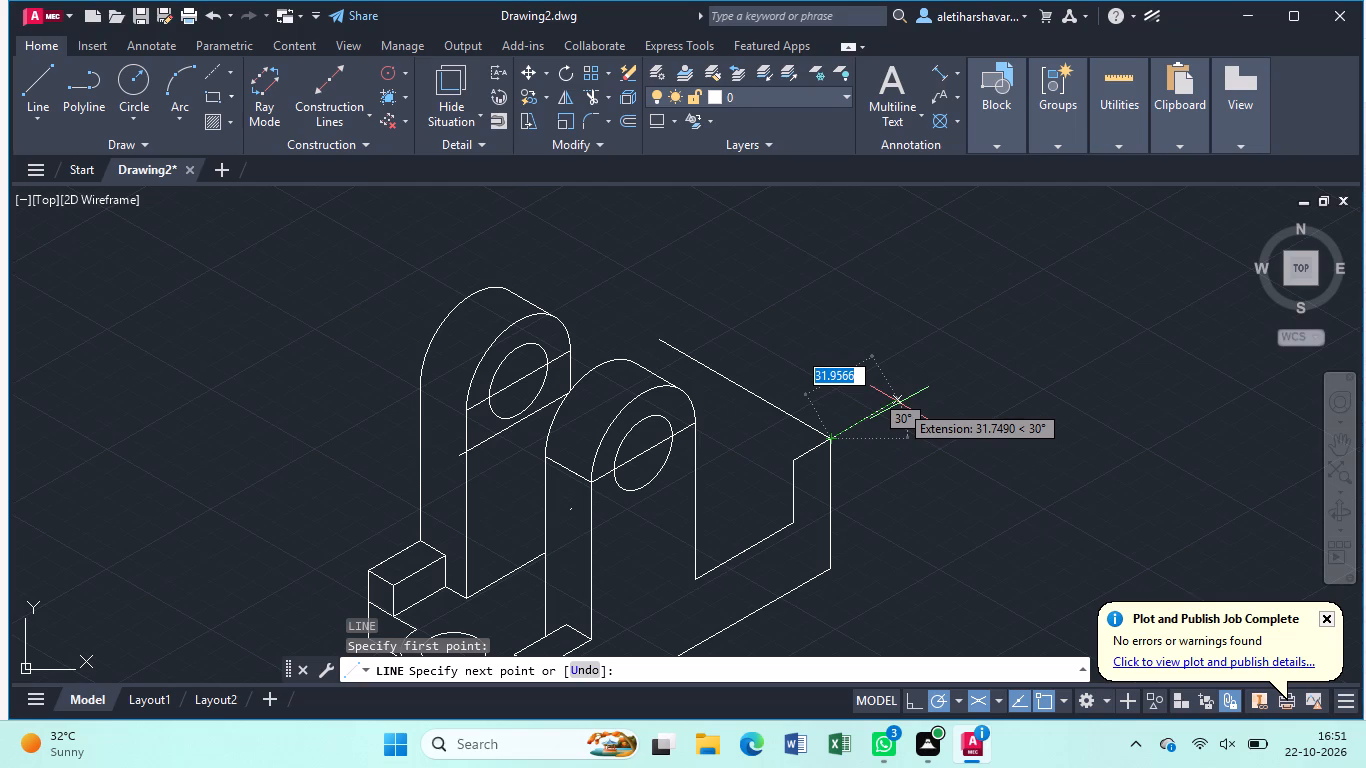
key(1)
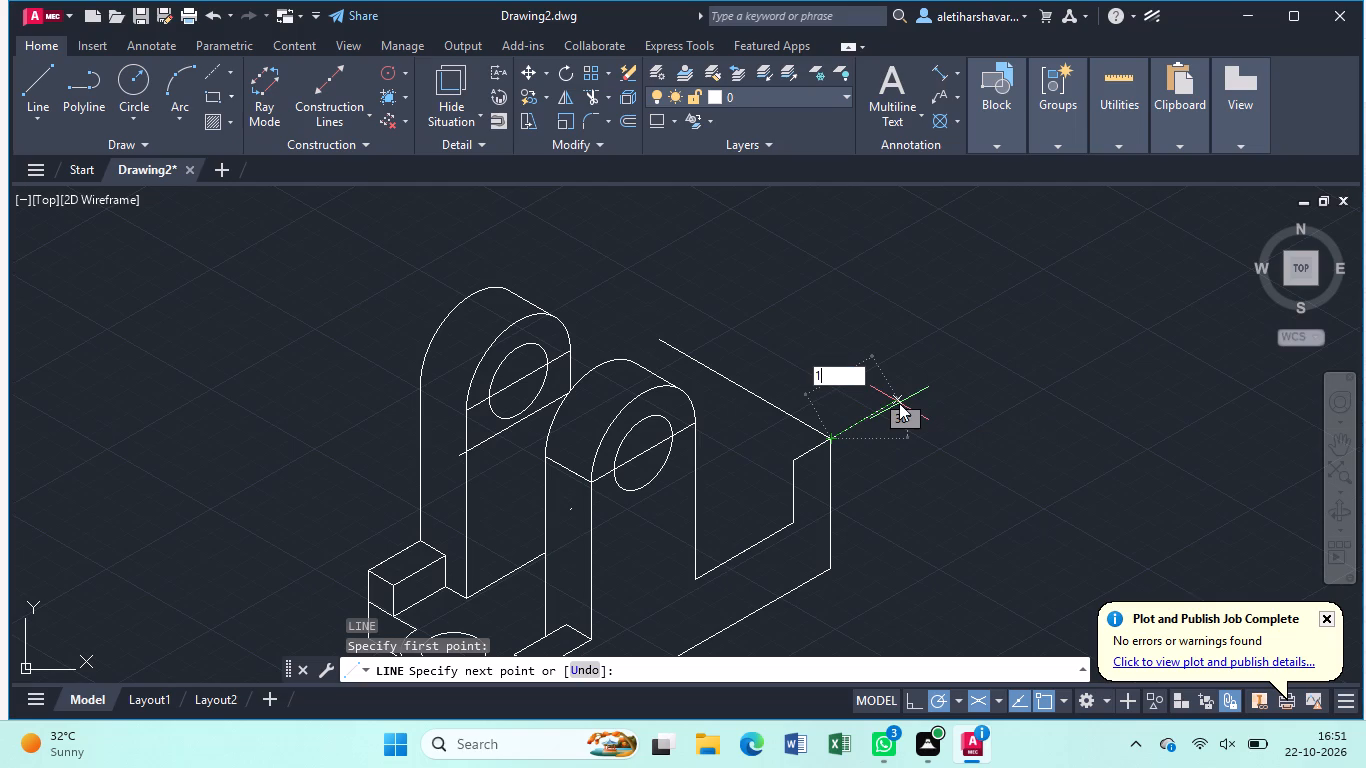
key(8)
key(Return)
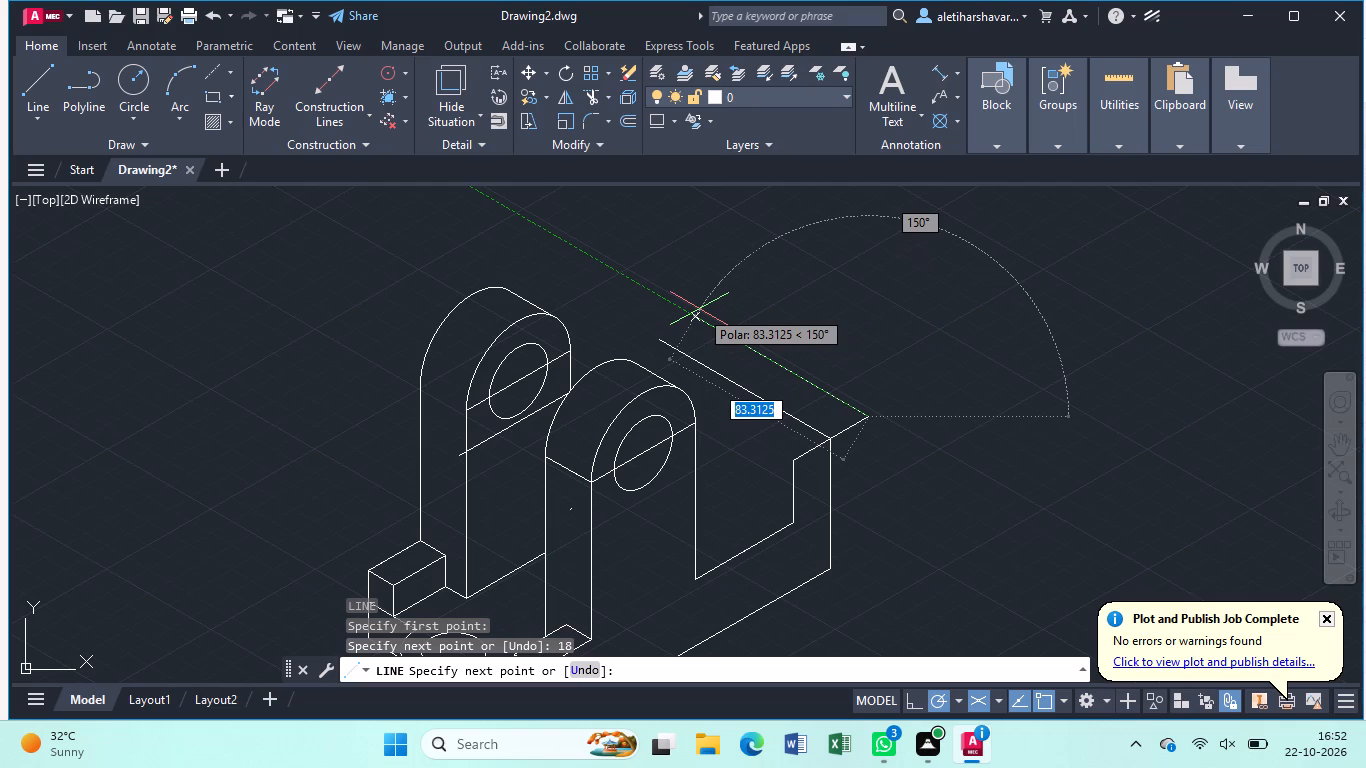
key(8)
key(2)
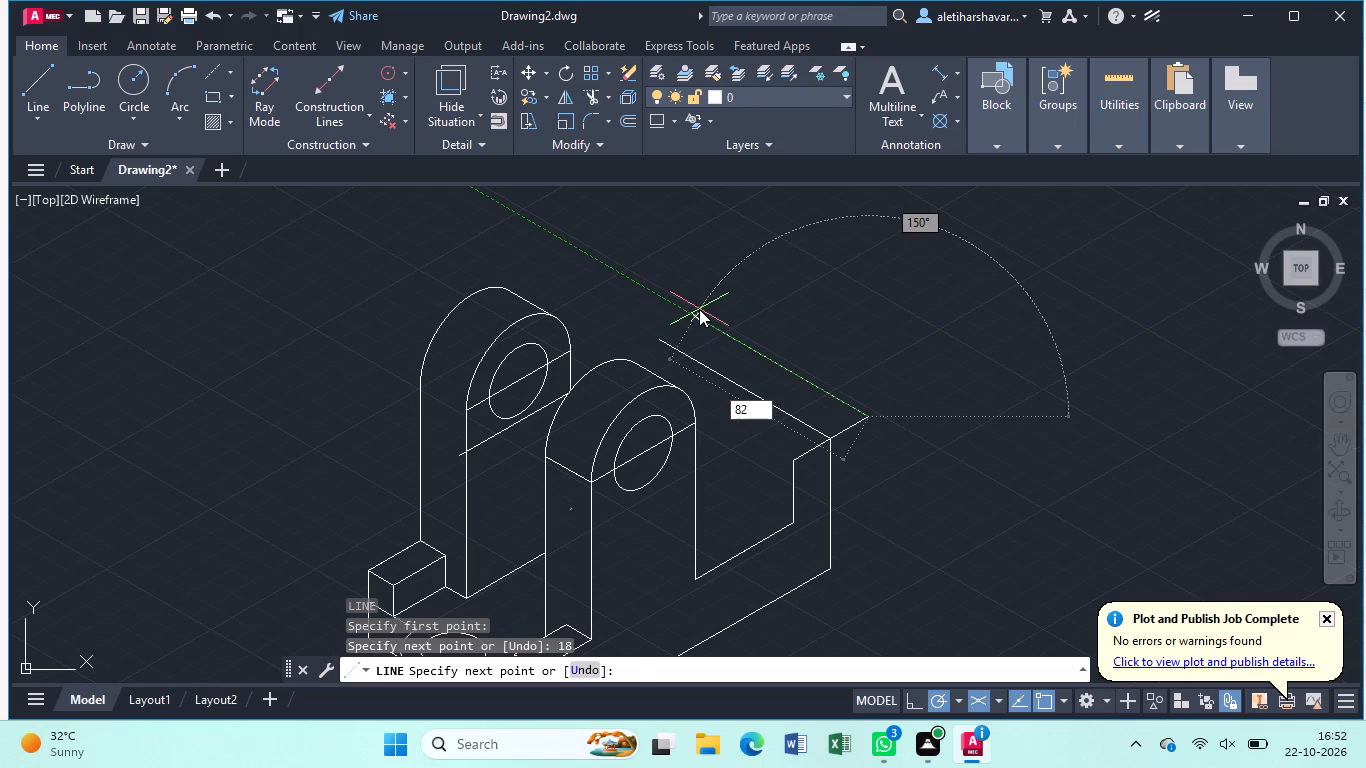
key(Return)
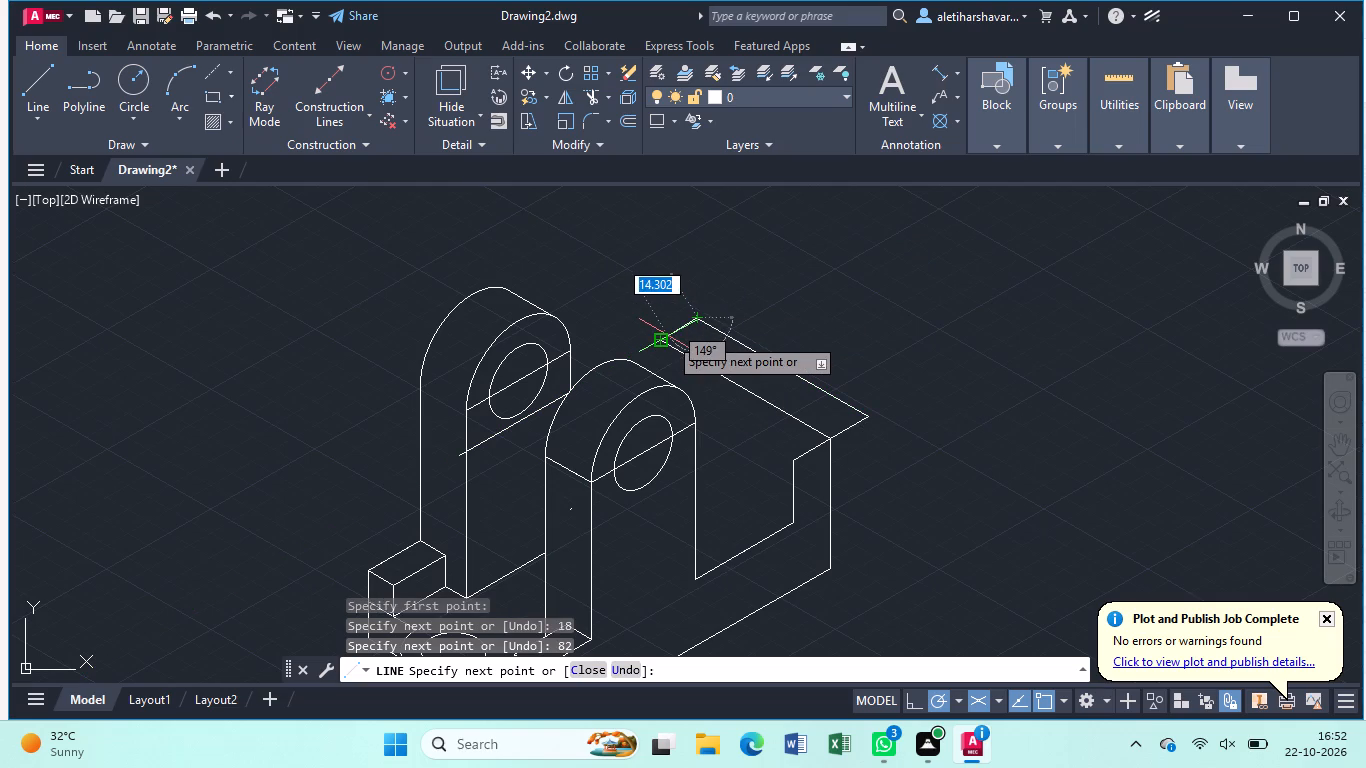
click(668, 336)
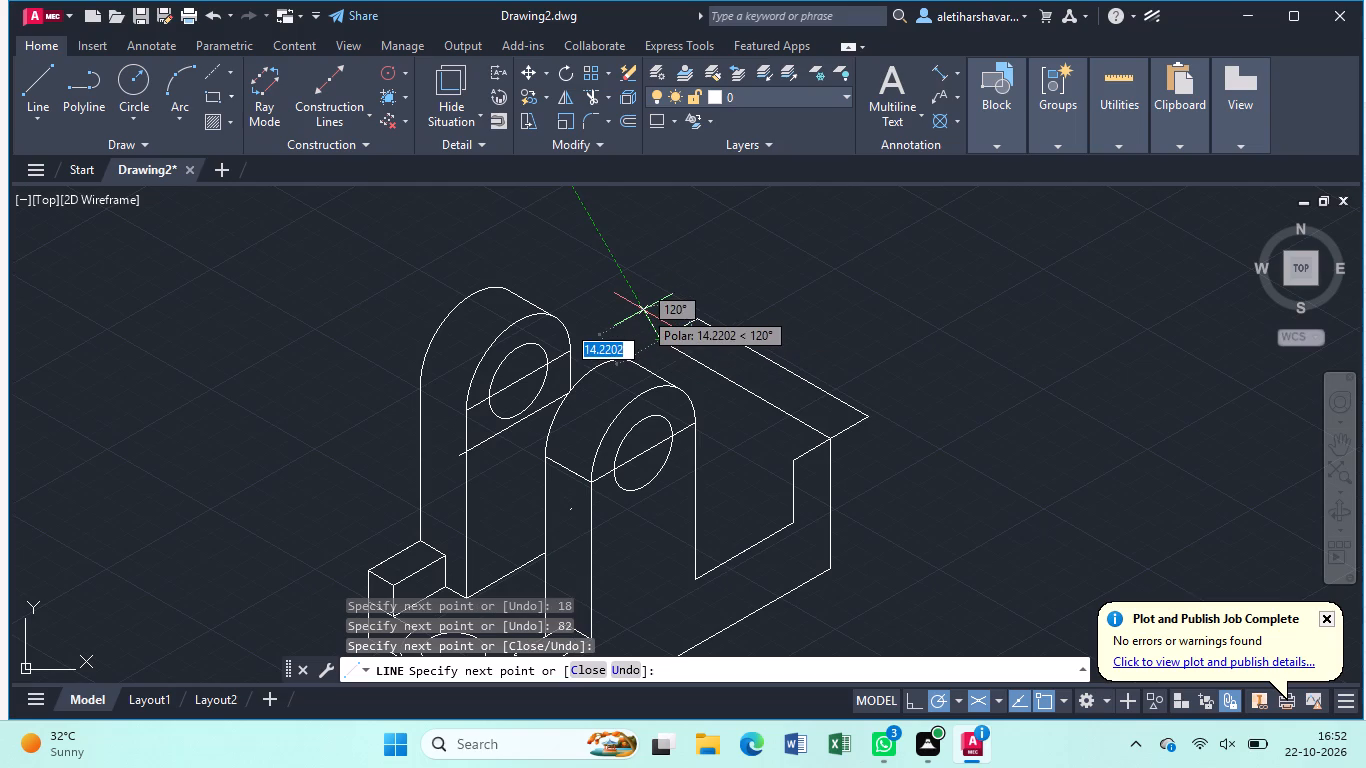
key(Escape)
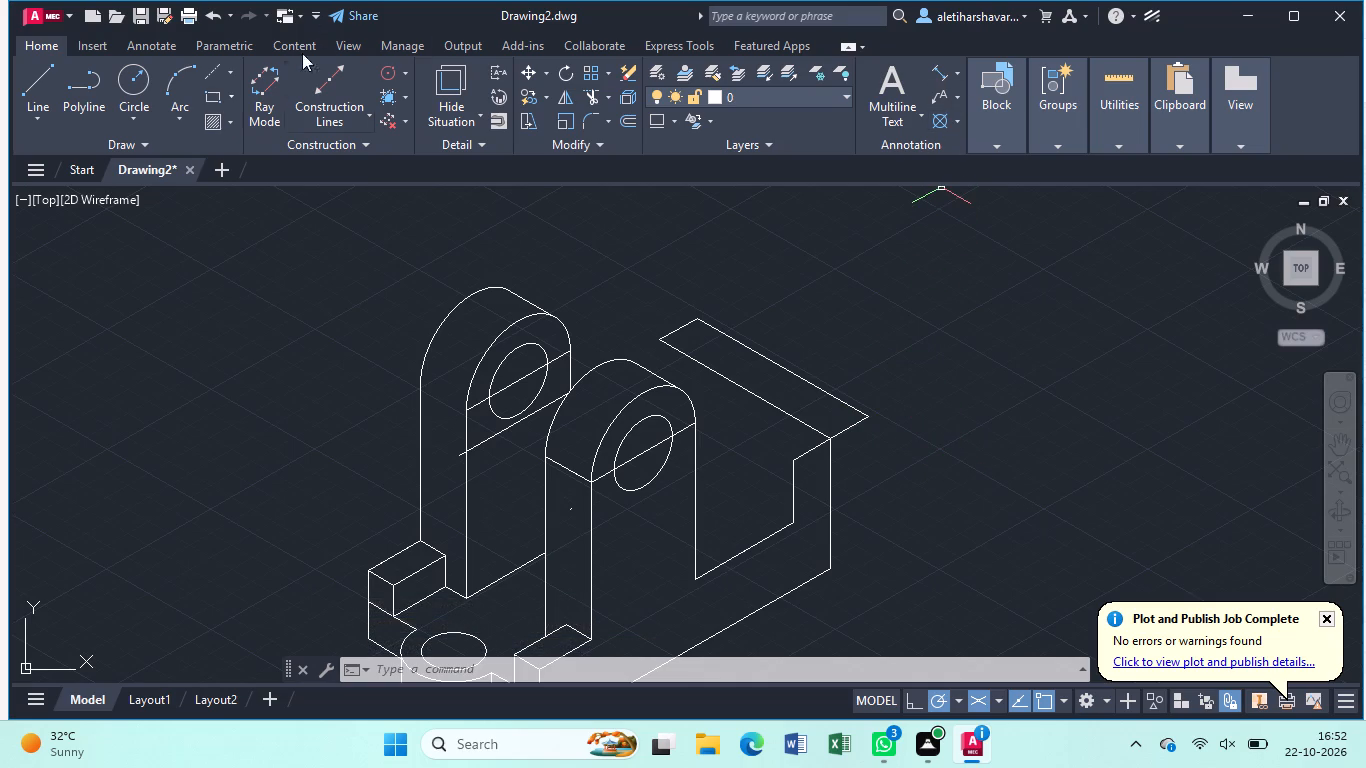
Draw a left-isoplane isocircle of radius 22 centred on the midpoint of the far block's long inner top edge.
key(e)
text(ll)
click(362, 259)
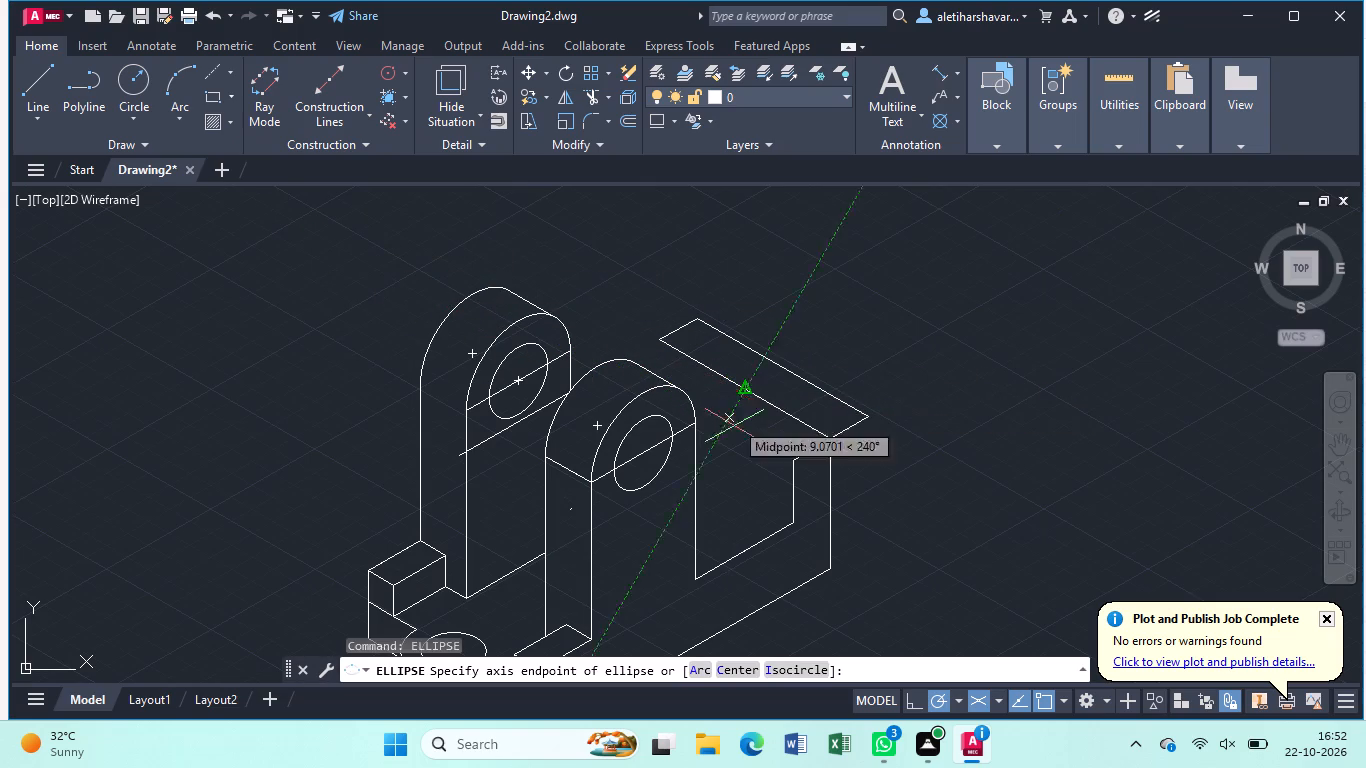
click(792, 667)
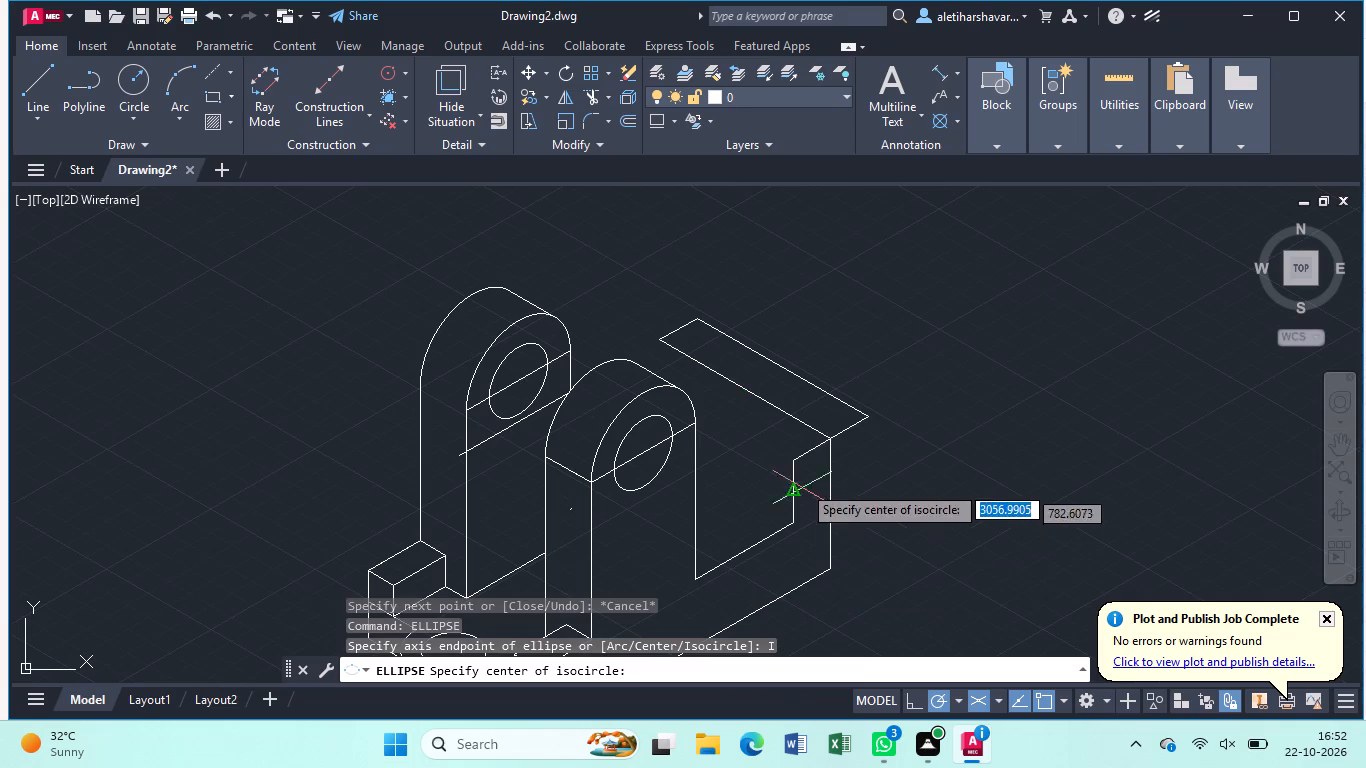
click(743, 391)
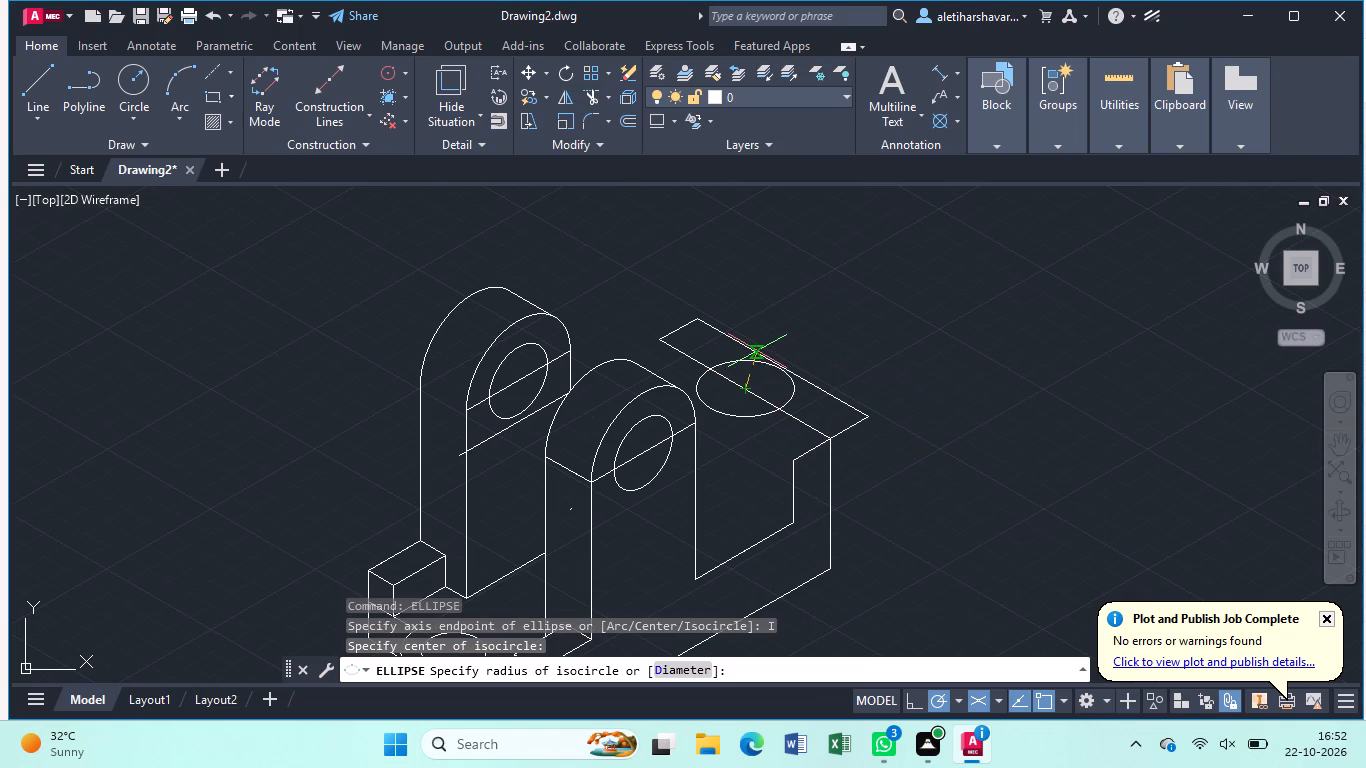
key(F5)
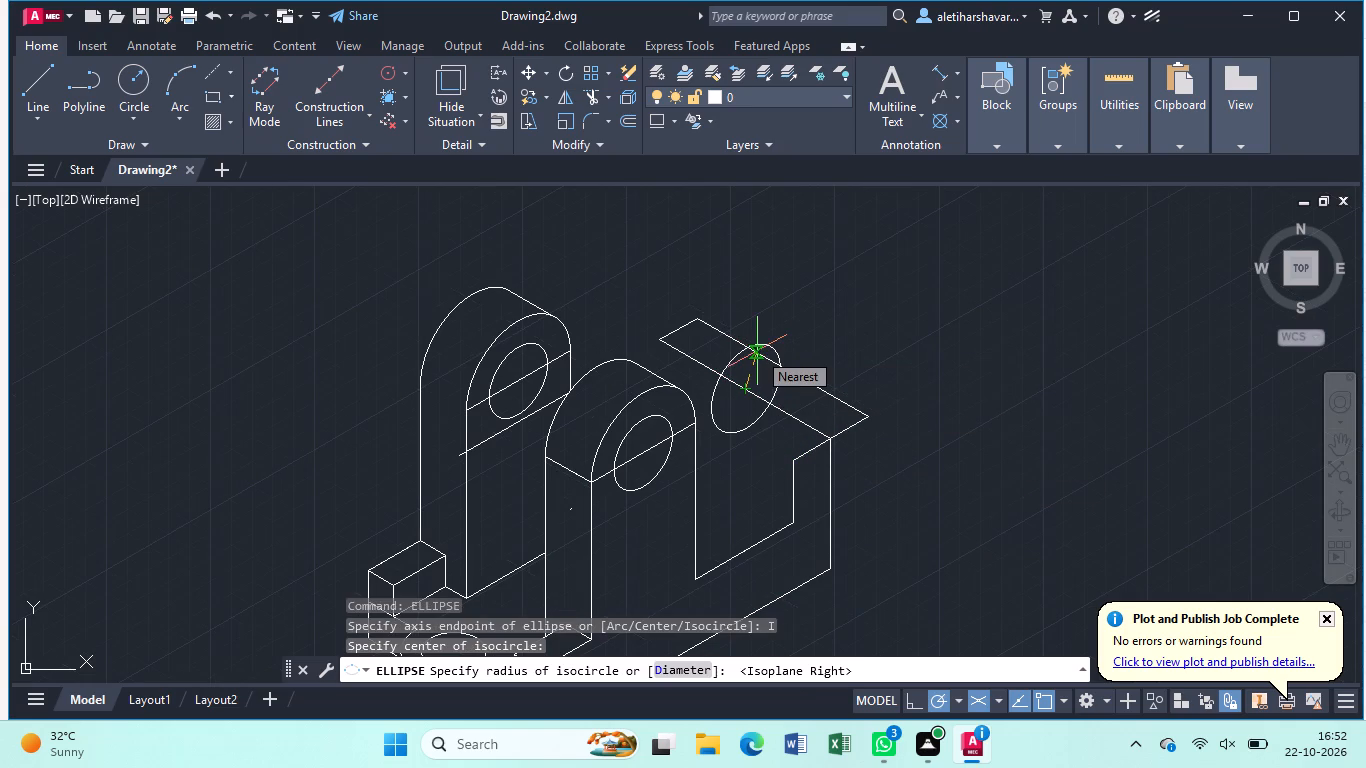
key(F5)
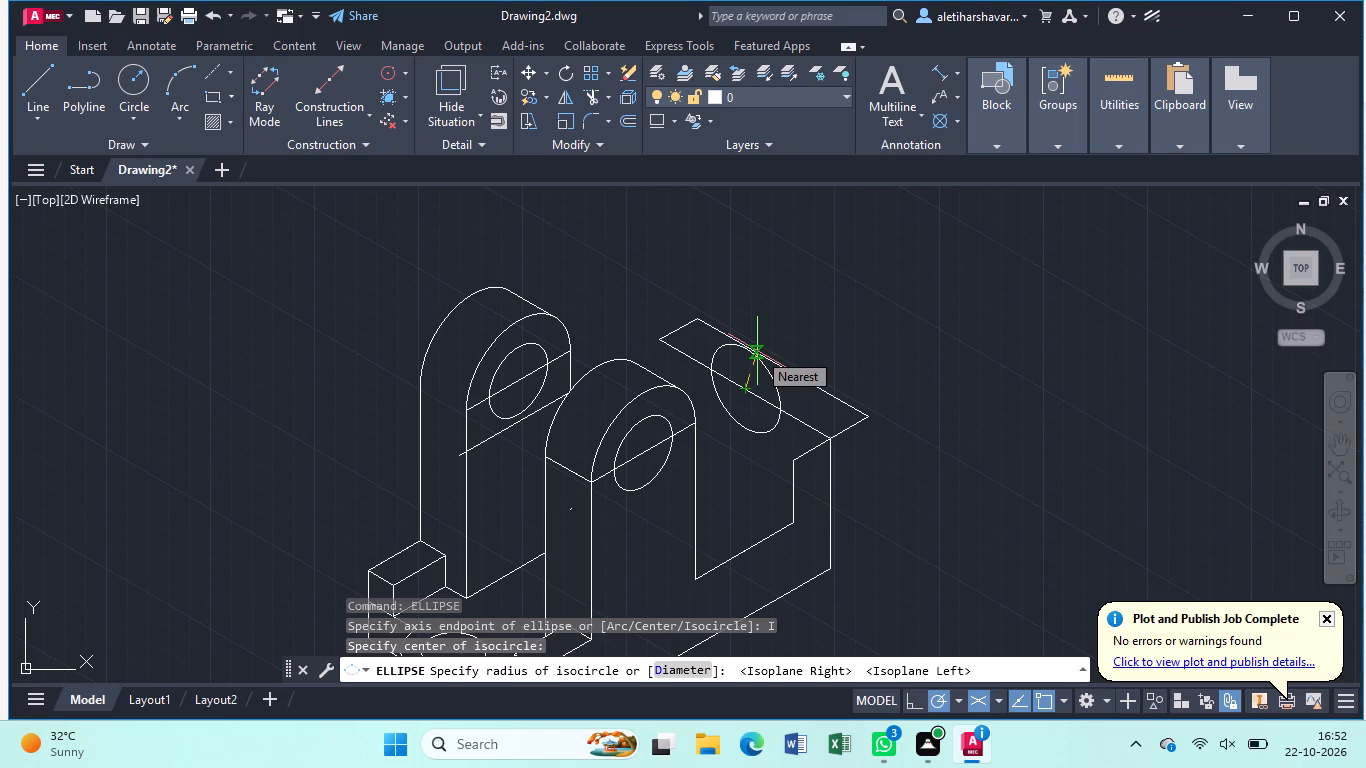
text(22)
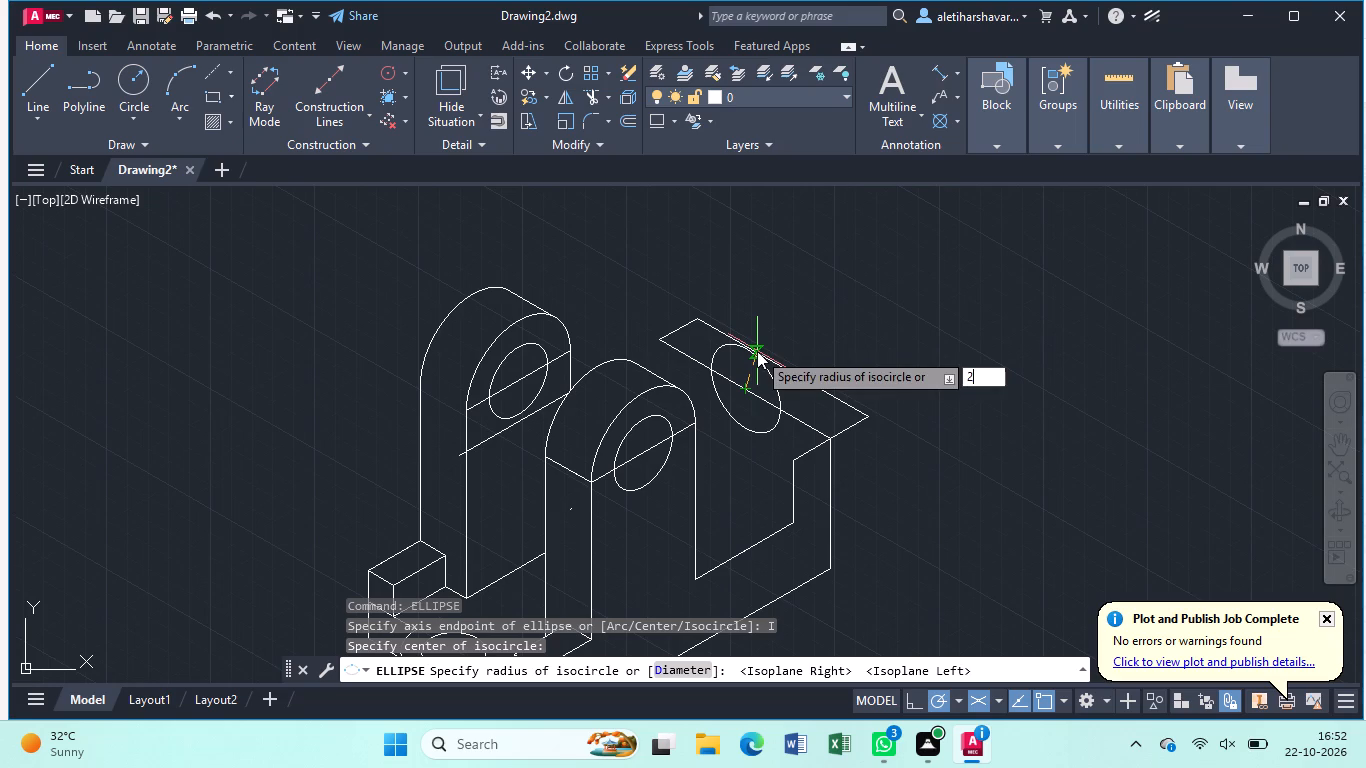
key(Return)
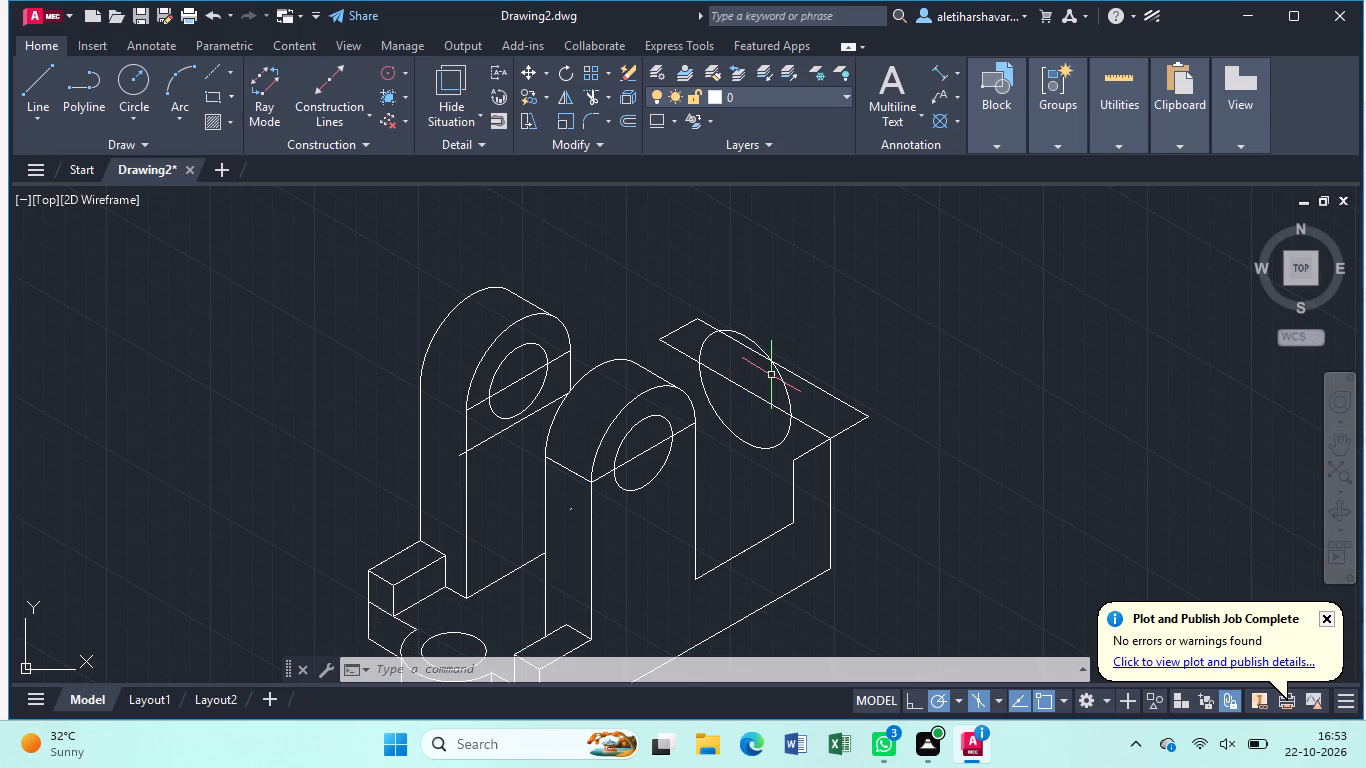
Draw a 10-unit line from the isocircle's centre toward the near upright, parallel to the top face's short edges.
key(l)
key(Return)
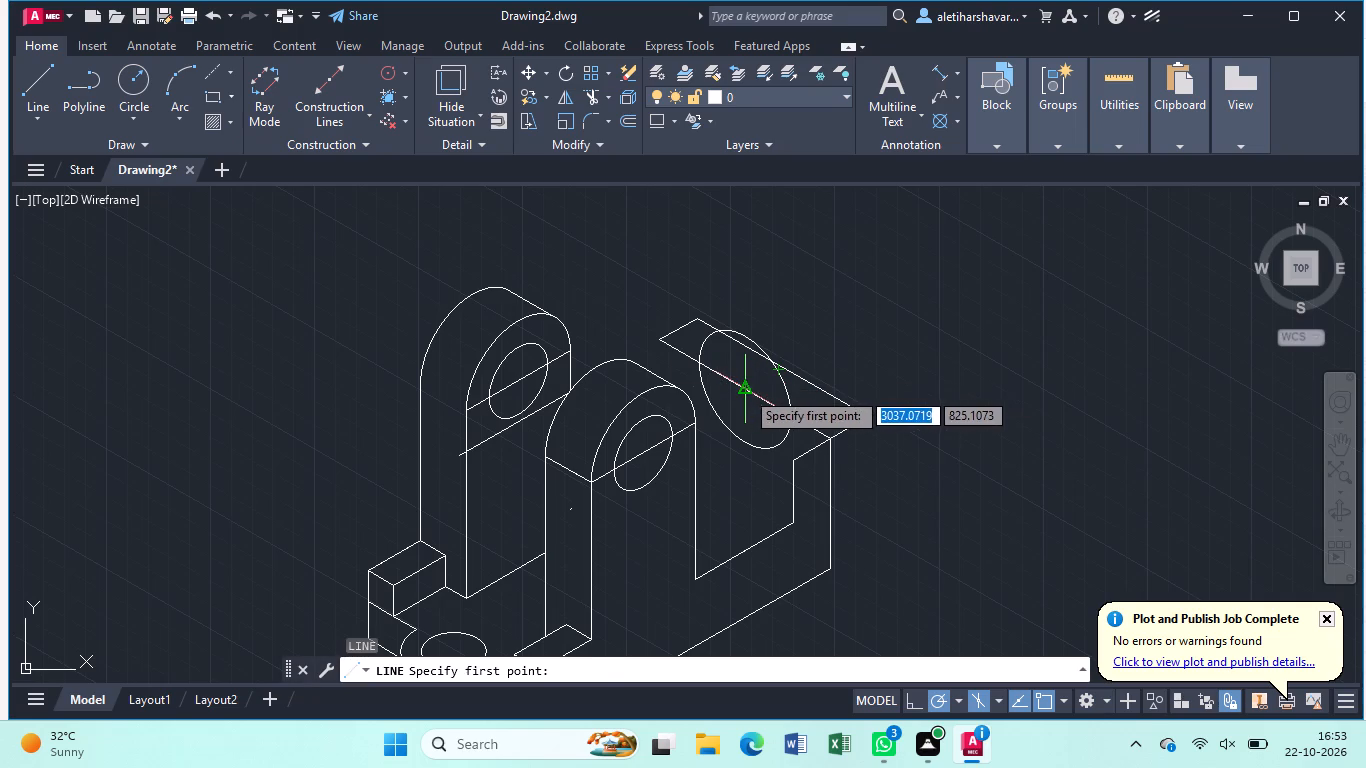
click(745, 390)
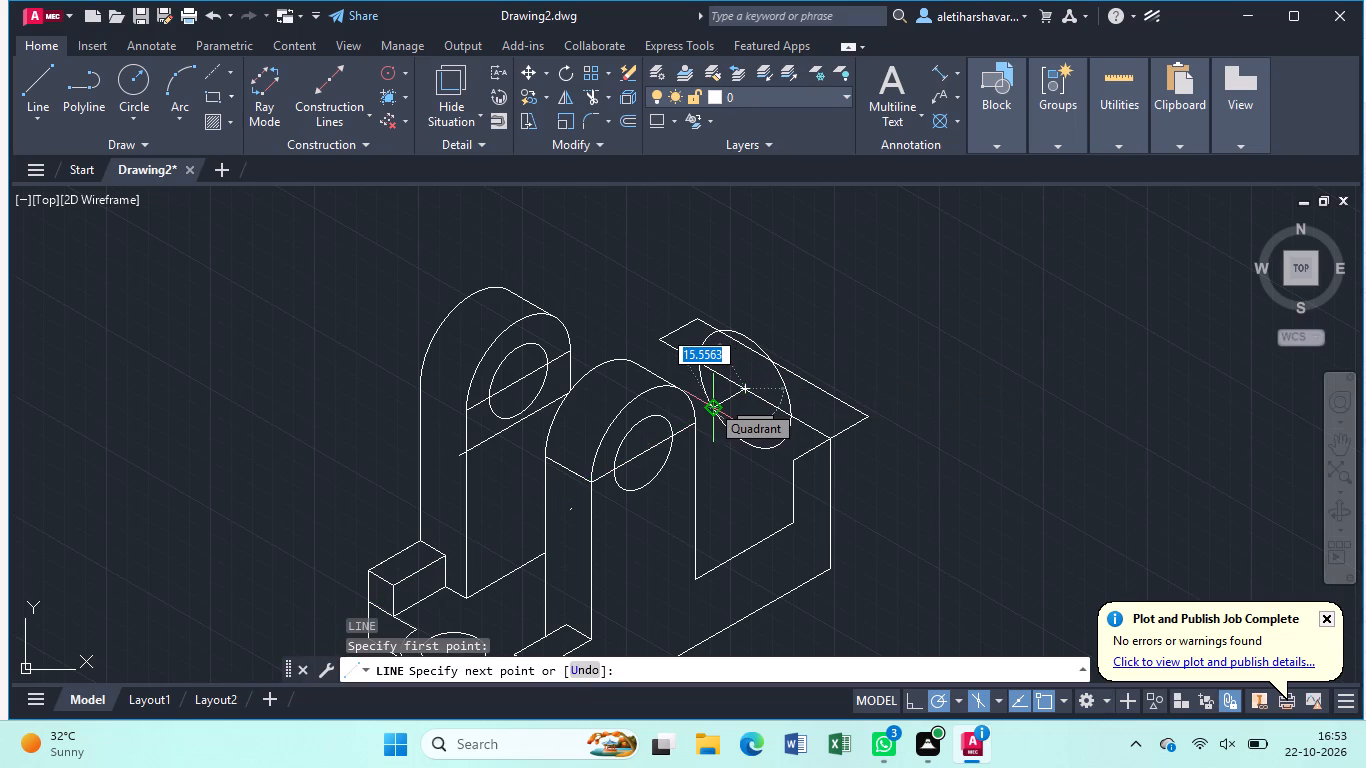
key(1)
key(0)
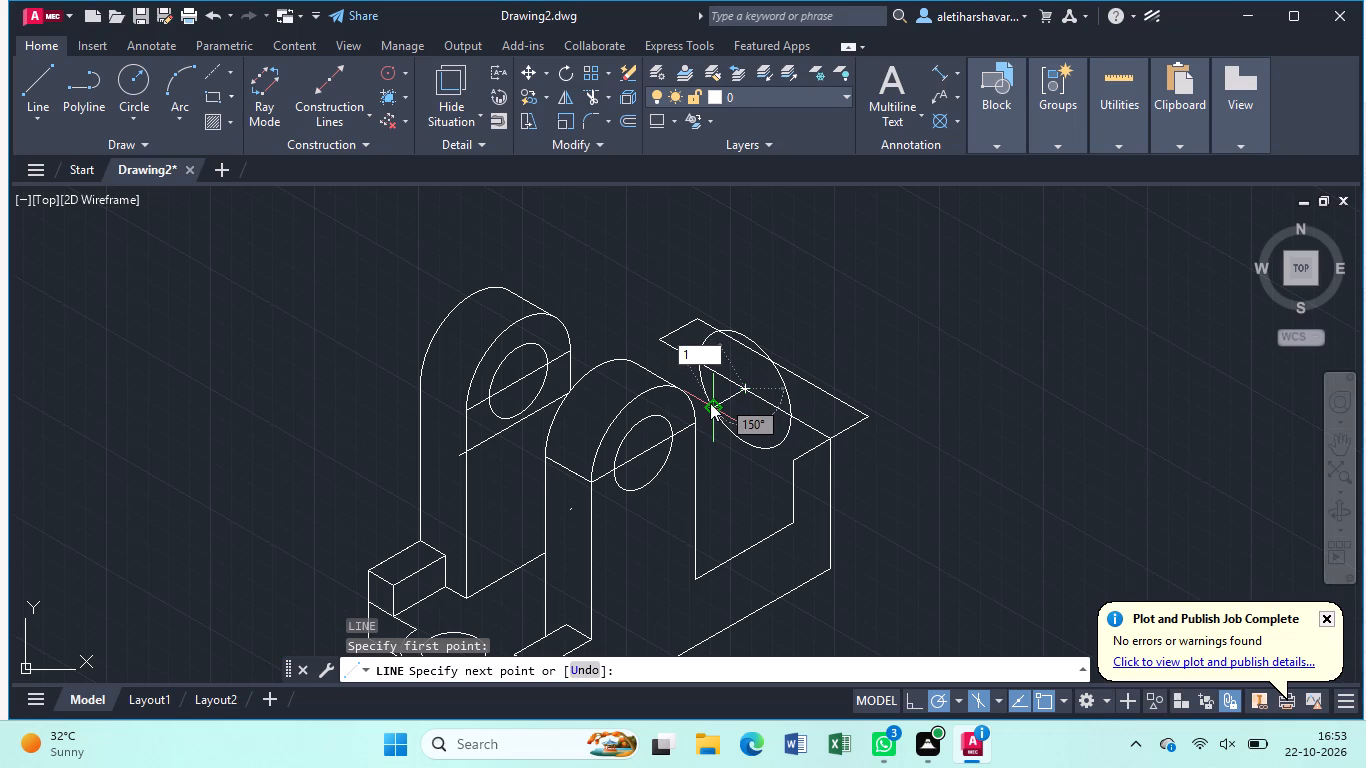
key(Return)
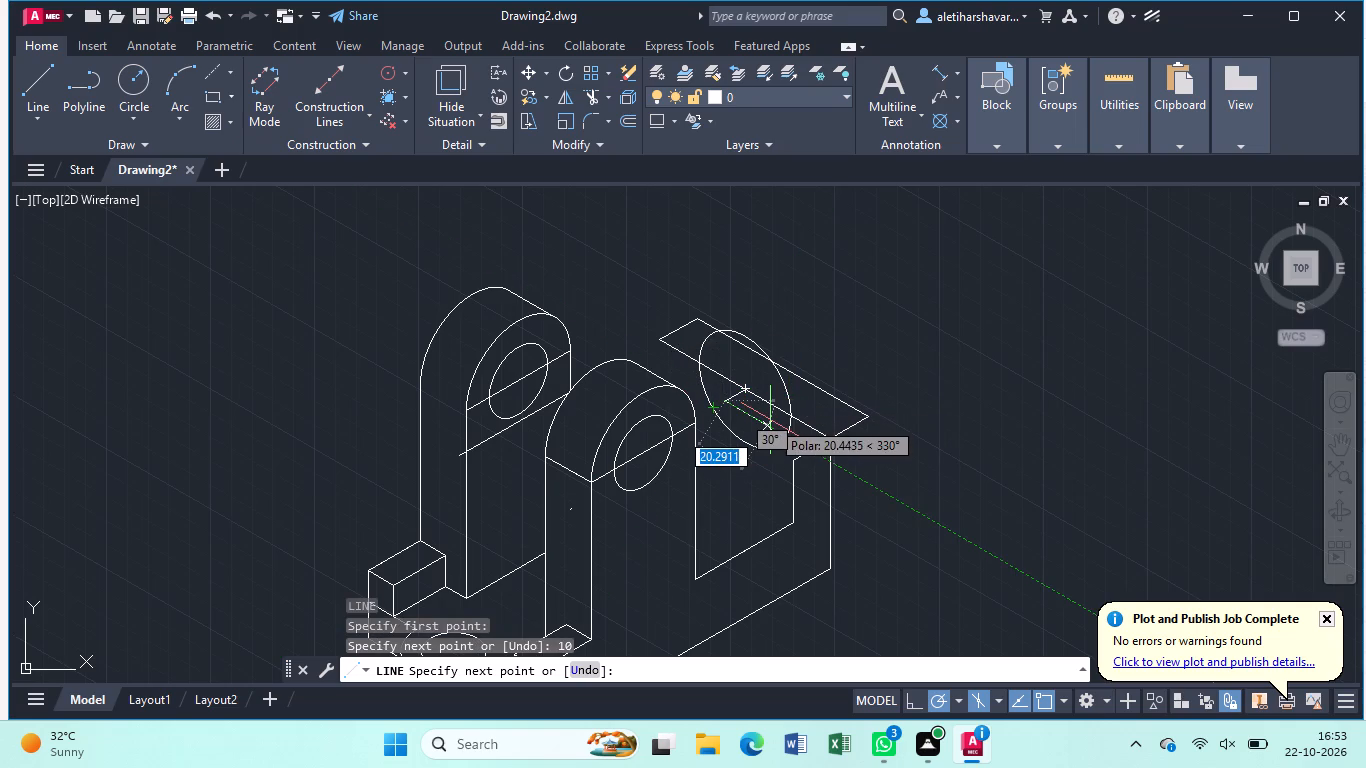
key(Escape)
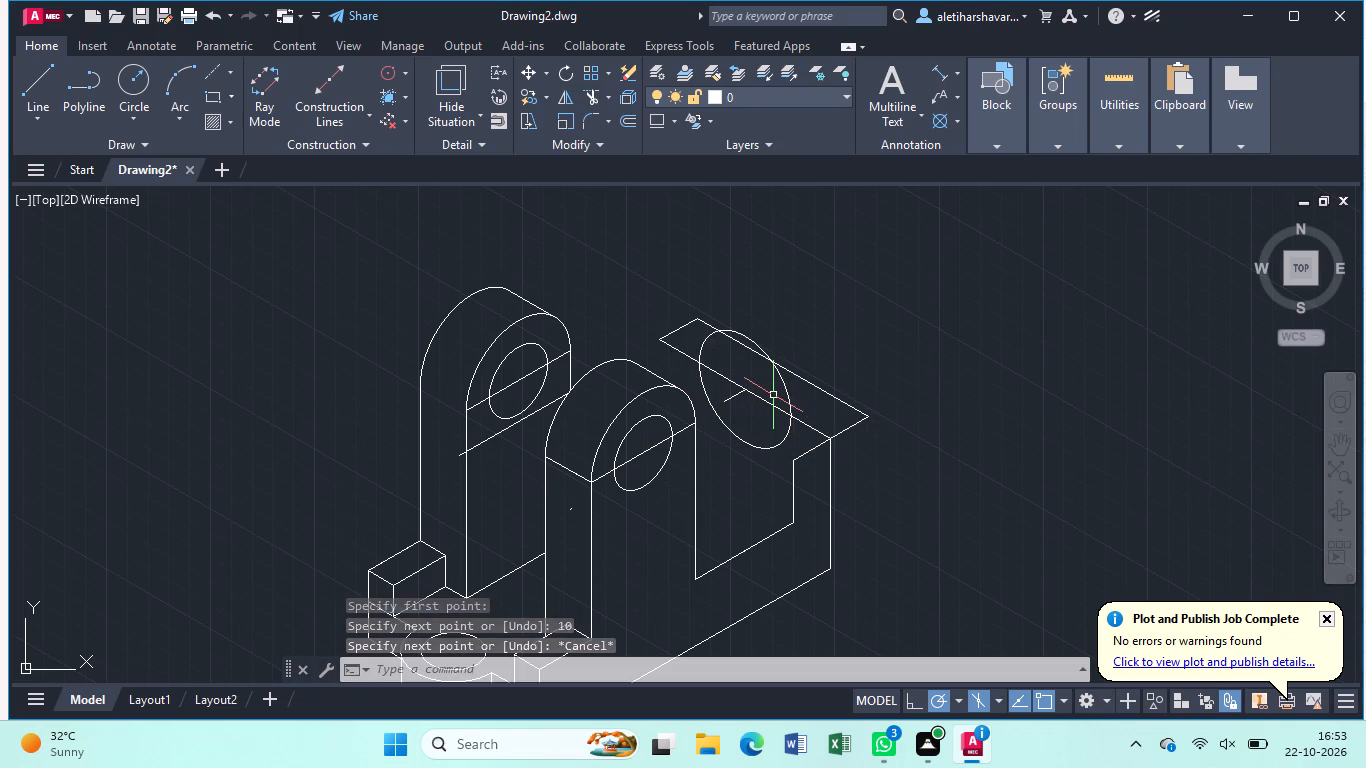
Draw a concentric left-isoplane isocircle of radius 14 at the centre of the radius 22 isocircle.
key(e)
text(ll)
click(827, 437)
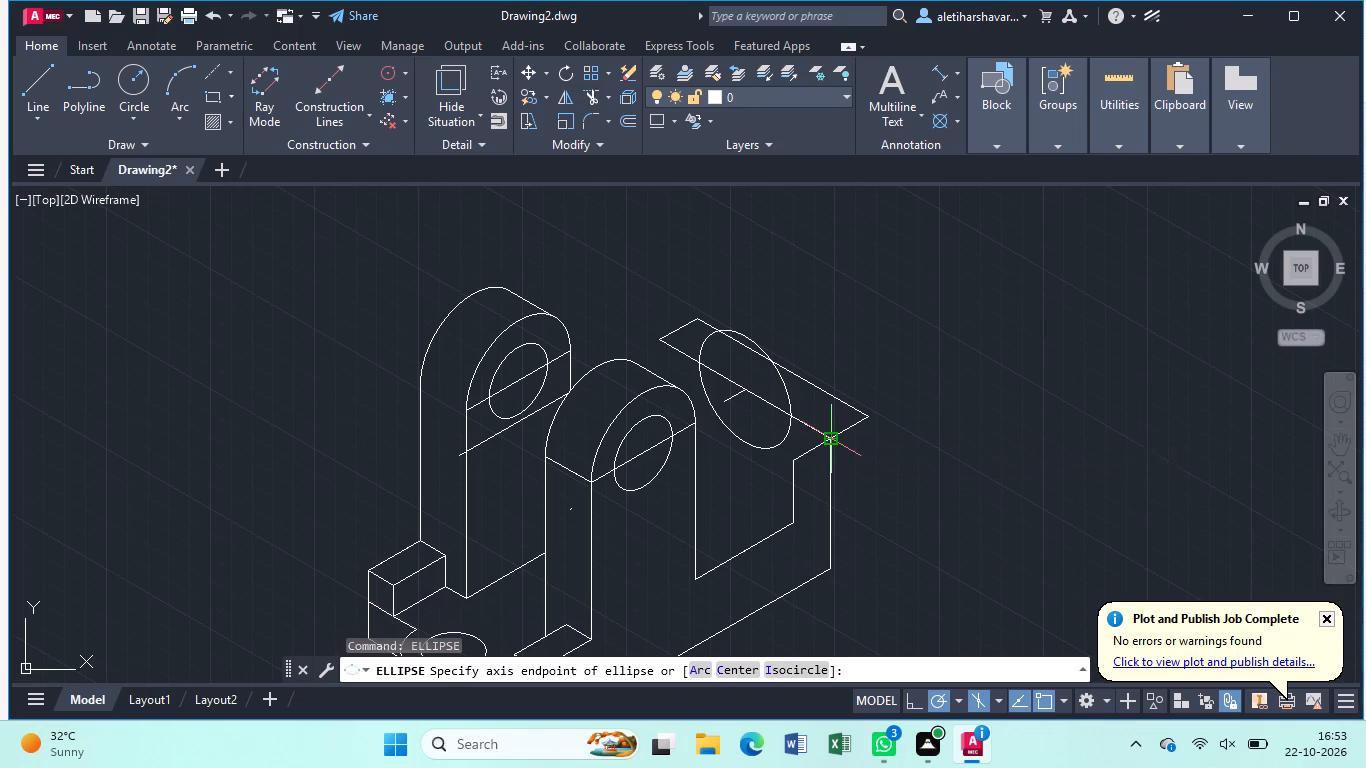
click(784, 663)
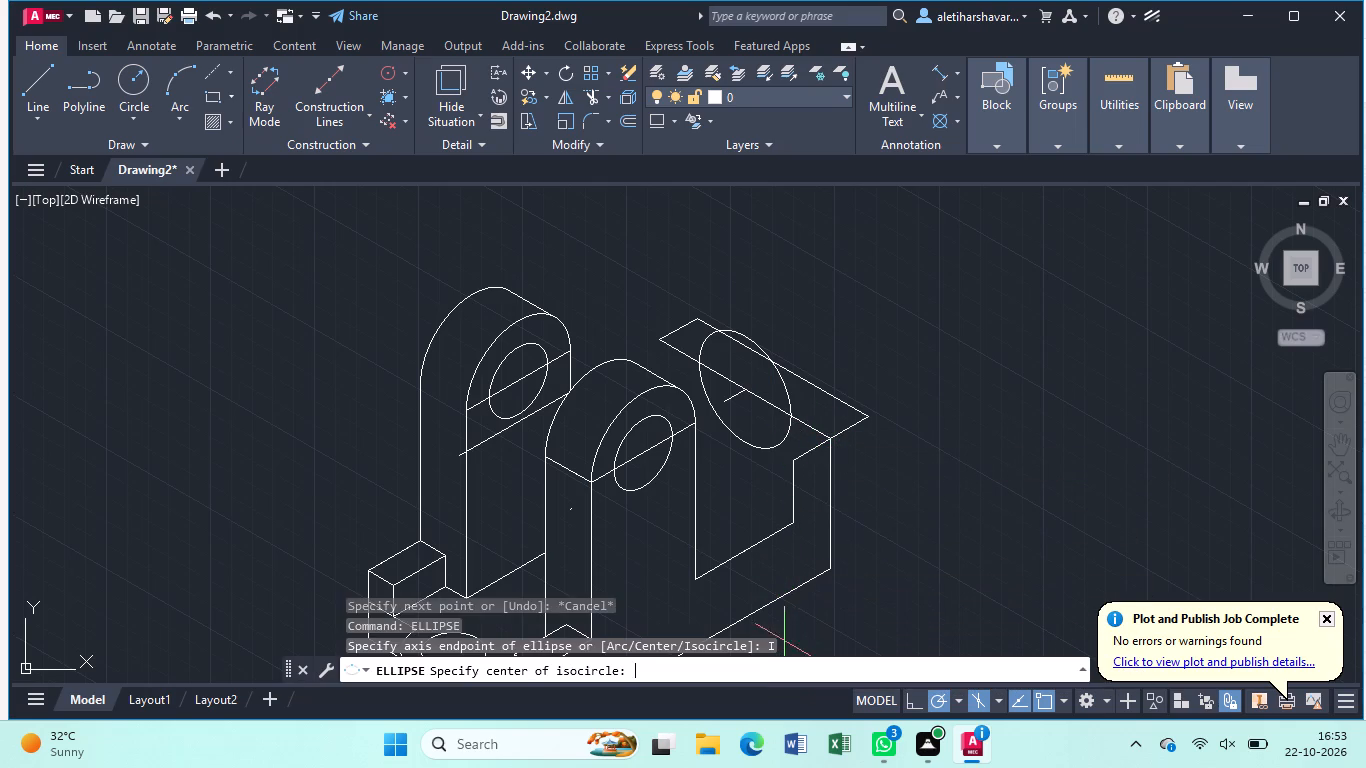
click(743, 390)
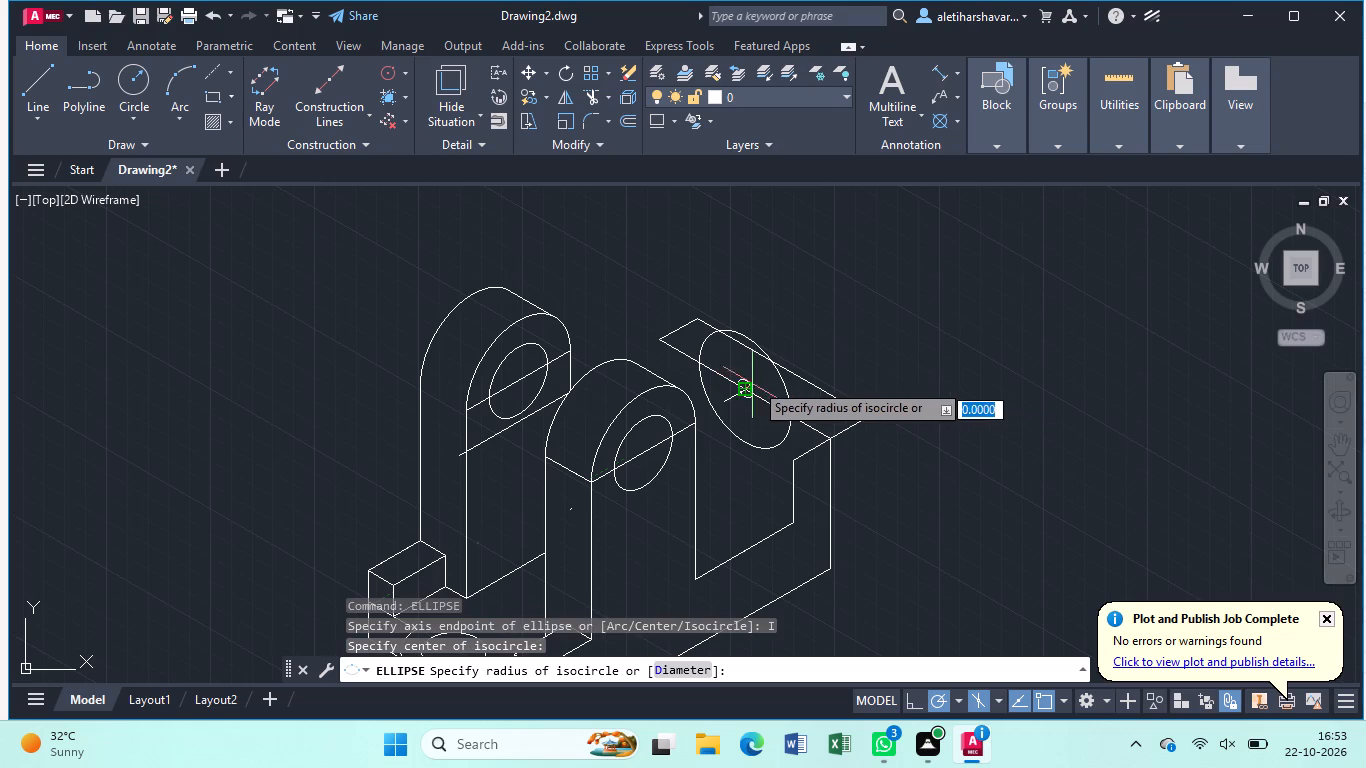
text(14)
key(Return)
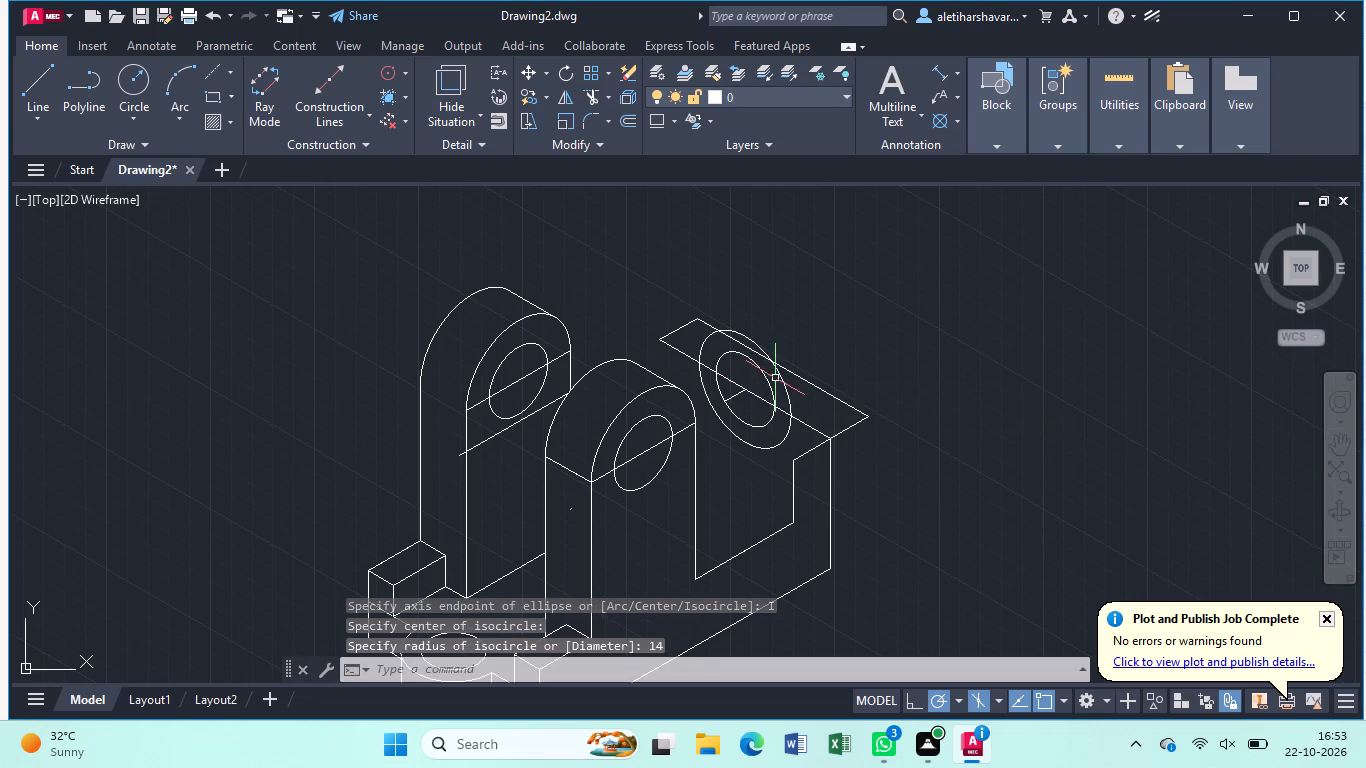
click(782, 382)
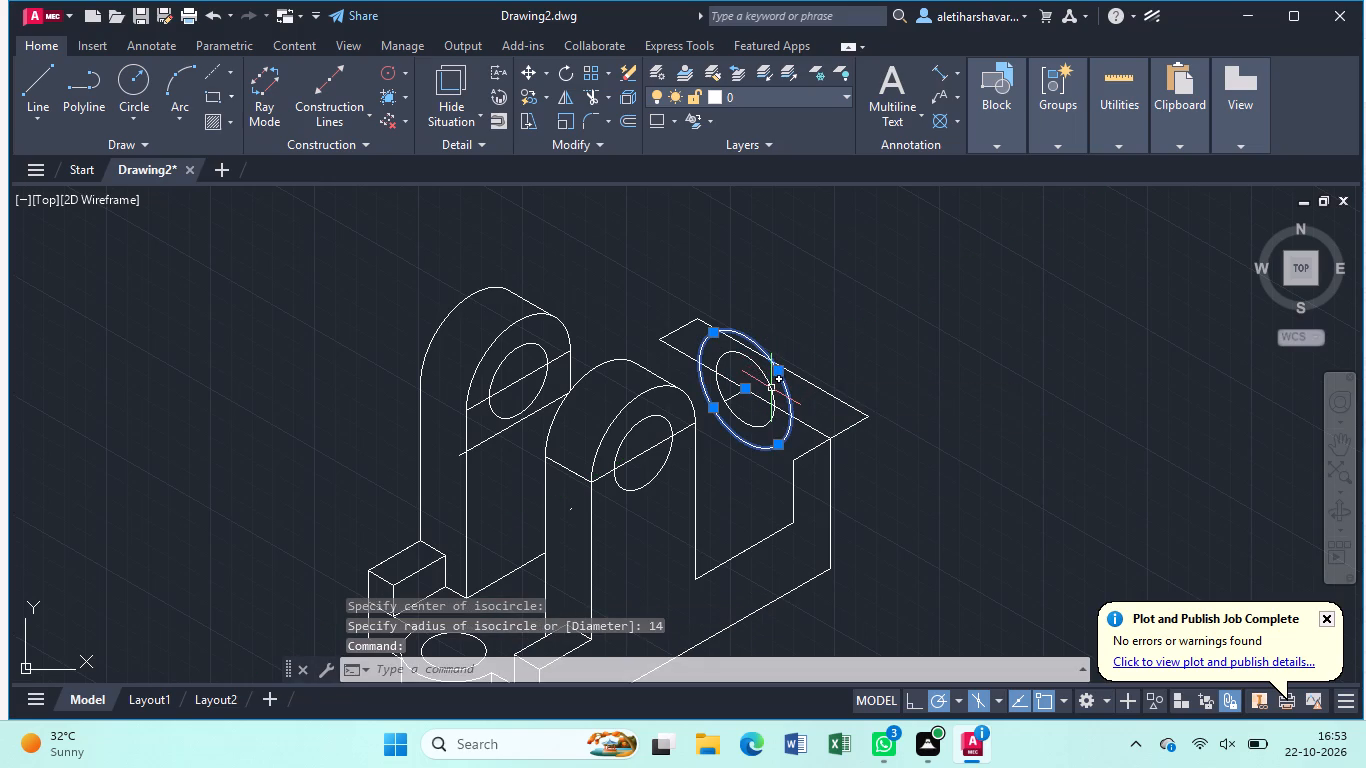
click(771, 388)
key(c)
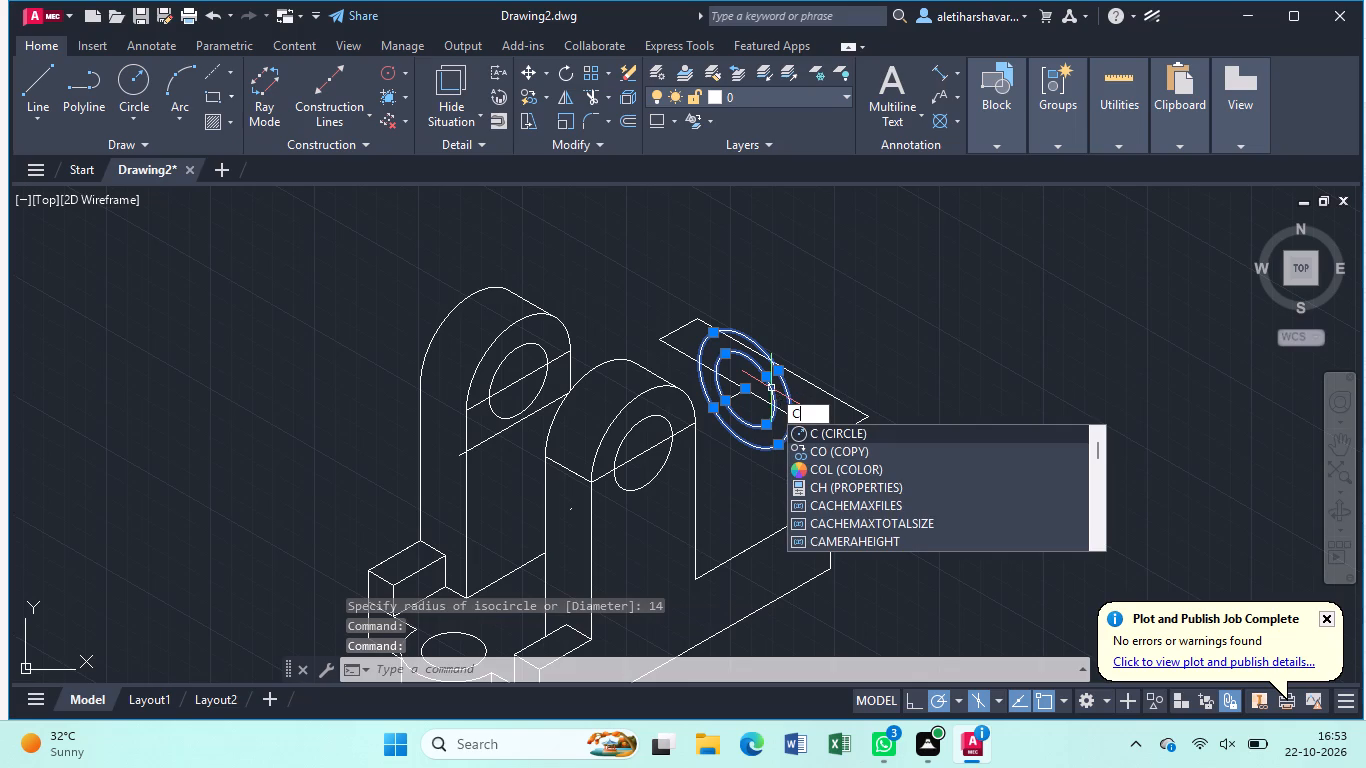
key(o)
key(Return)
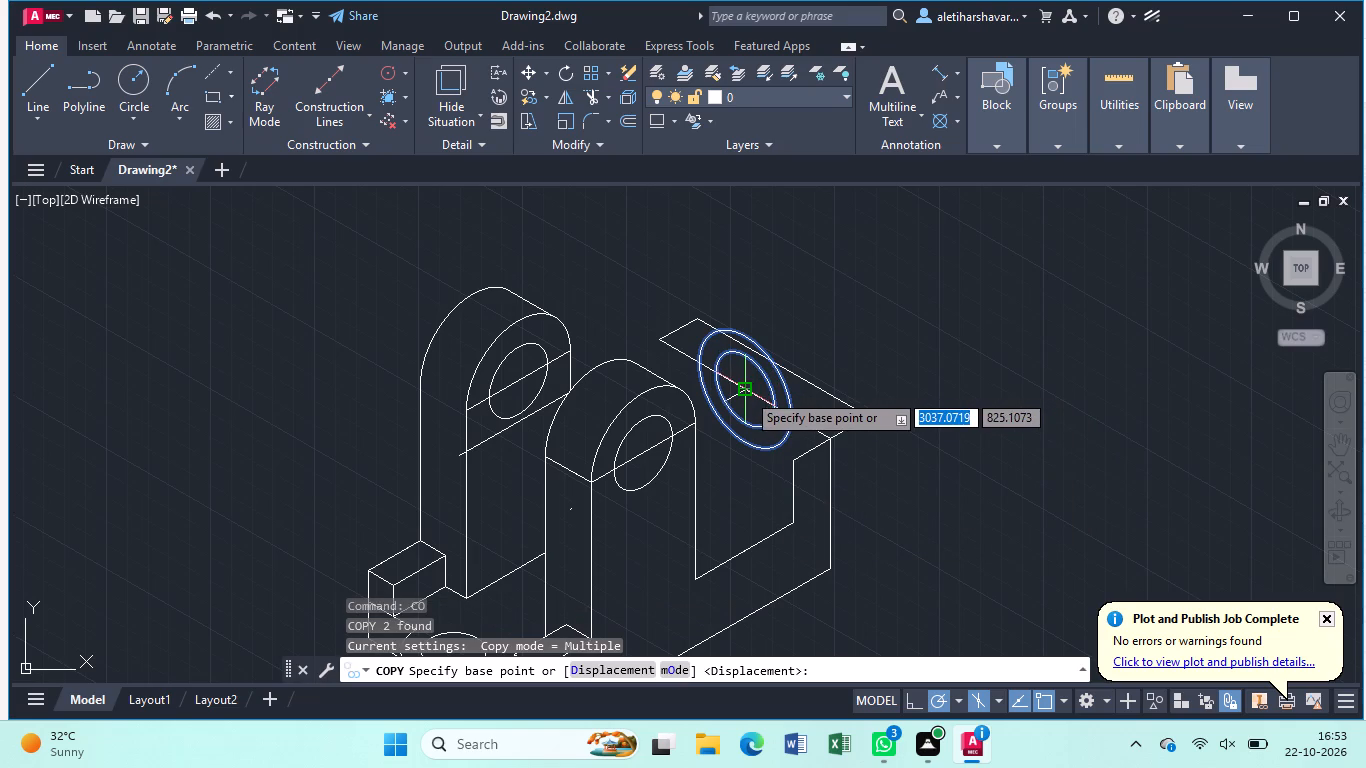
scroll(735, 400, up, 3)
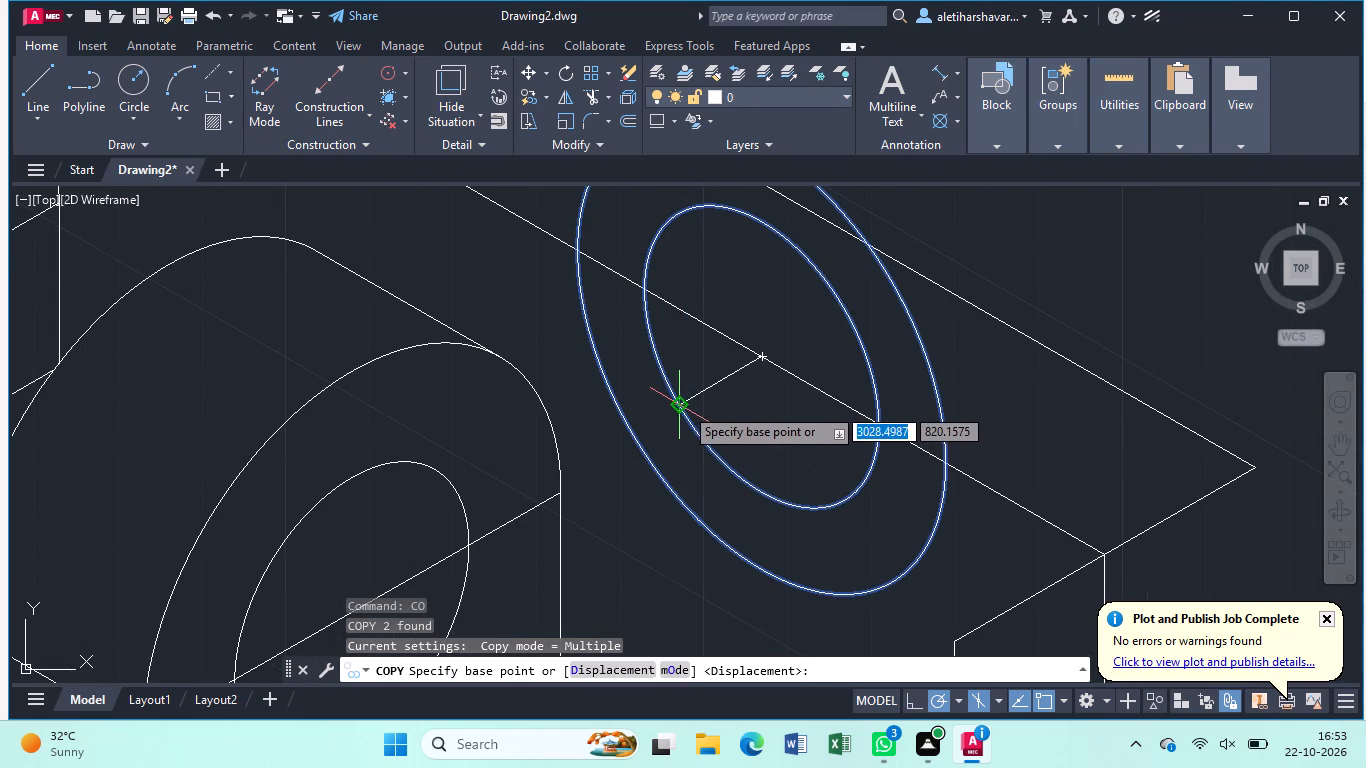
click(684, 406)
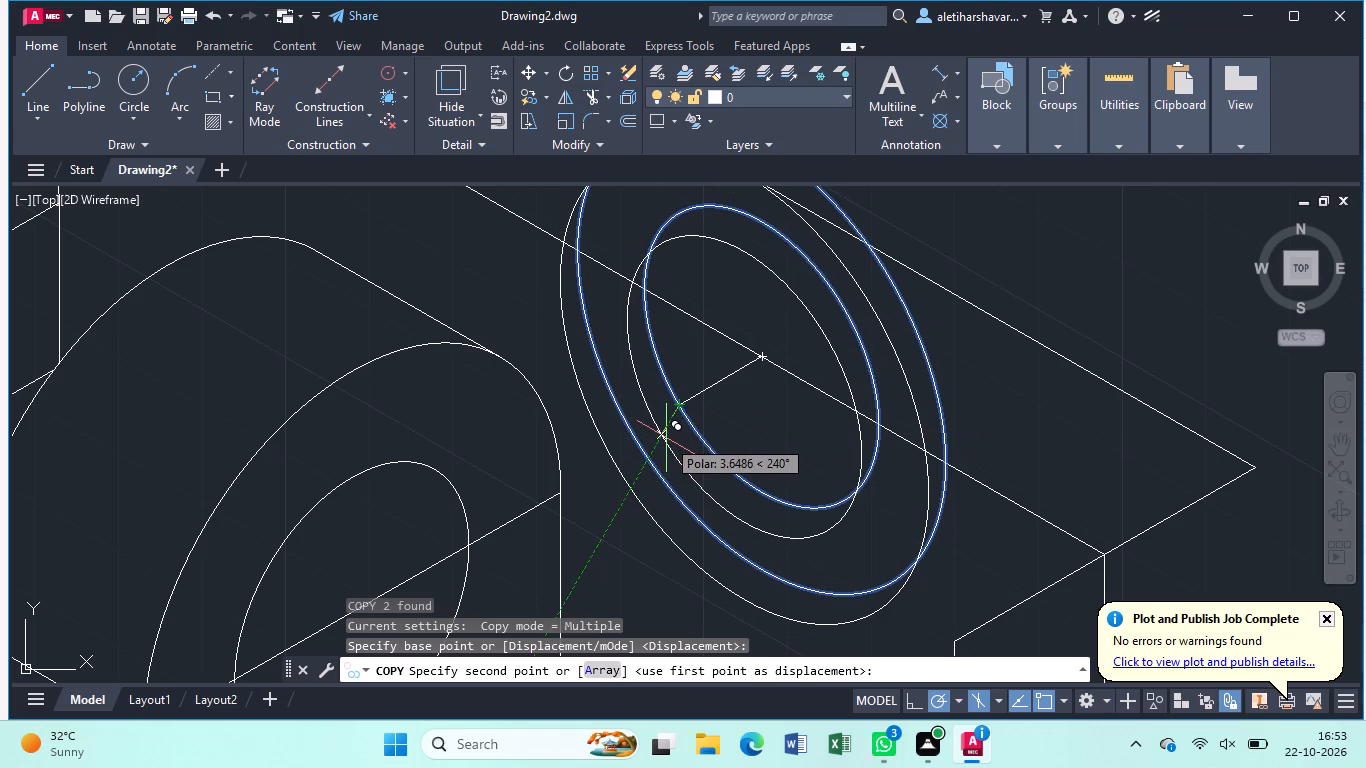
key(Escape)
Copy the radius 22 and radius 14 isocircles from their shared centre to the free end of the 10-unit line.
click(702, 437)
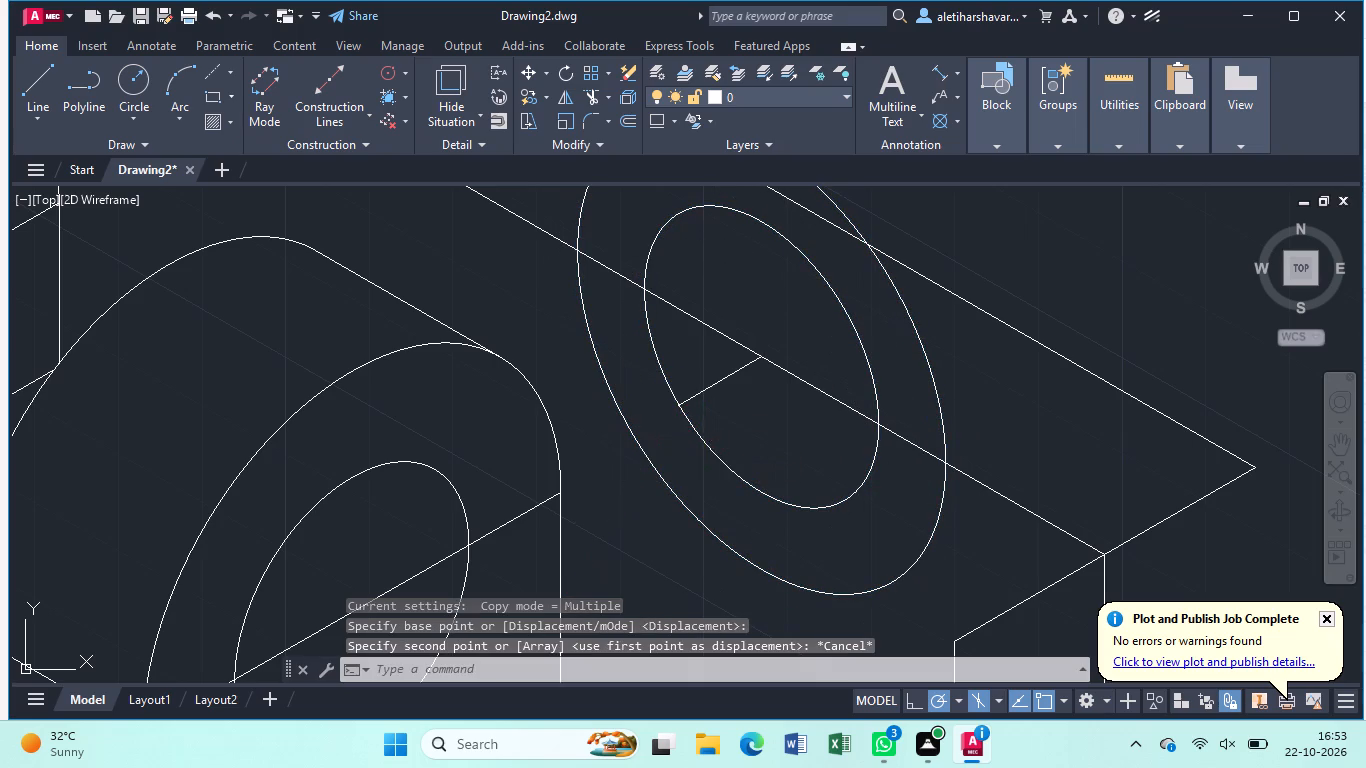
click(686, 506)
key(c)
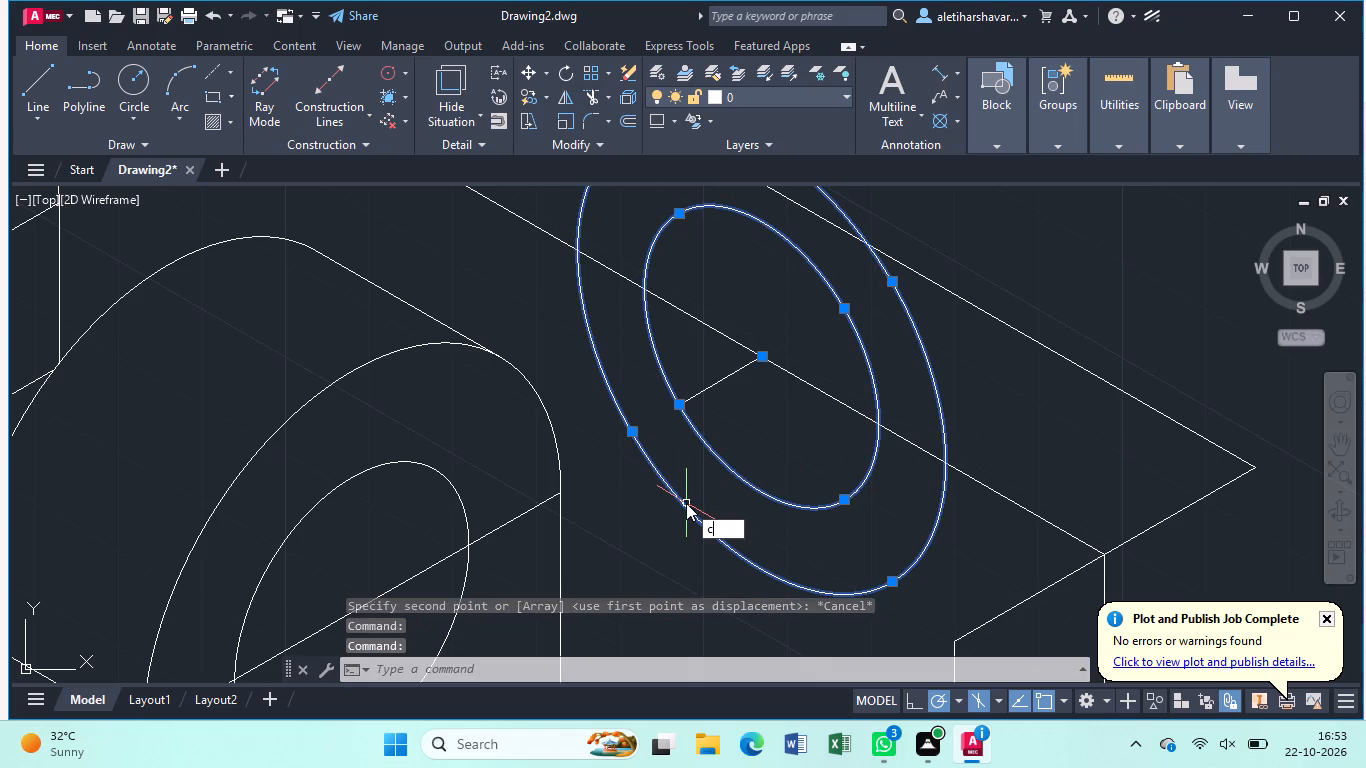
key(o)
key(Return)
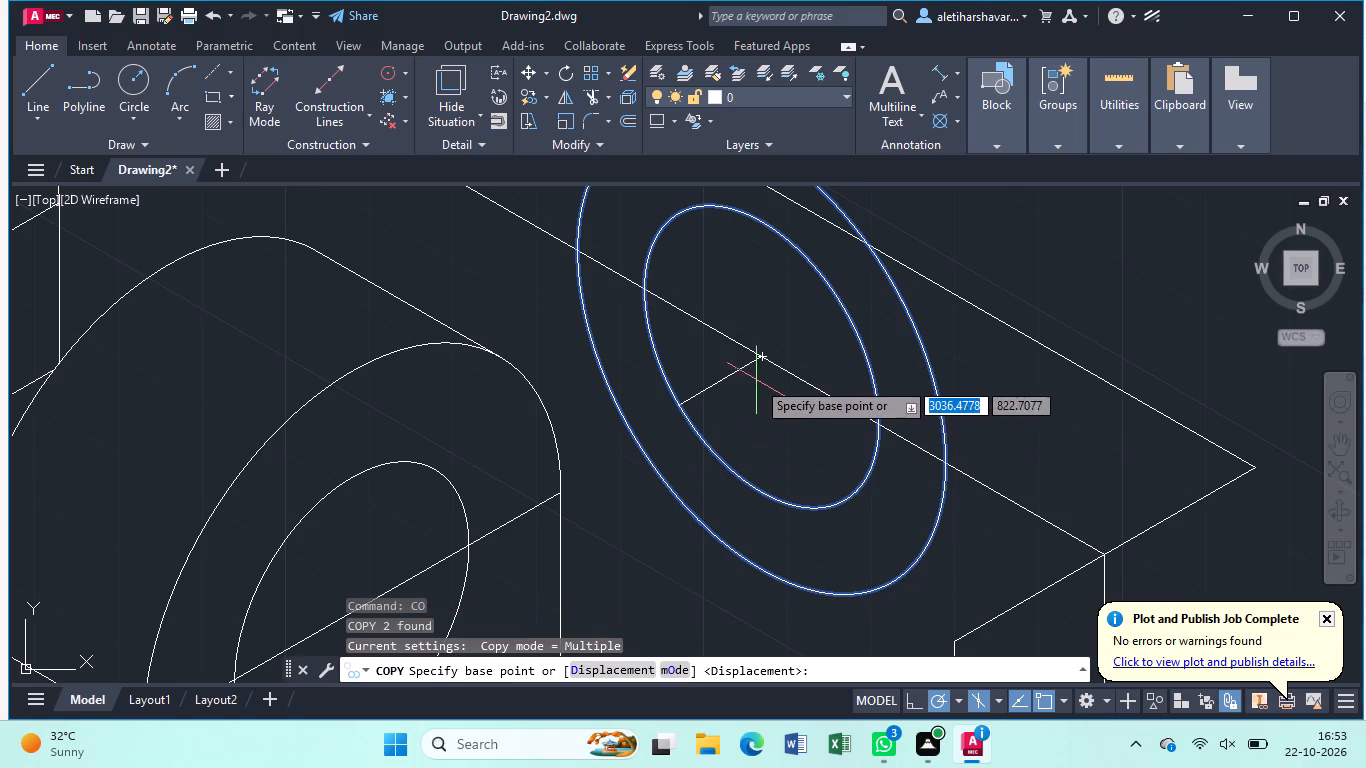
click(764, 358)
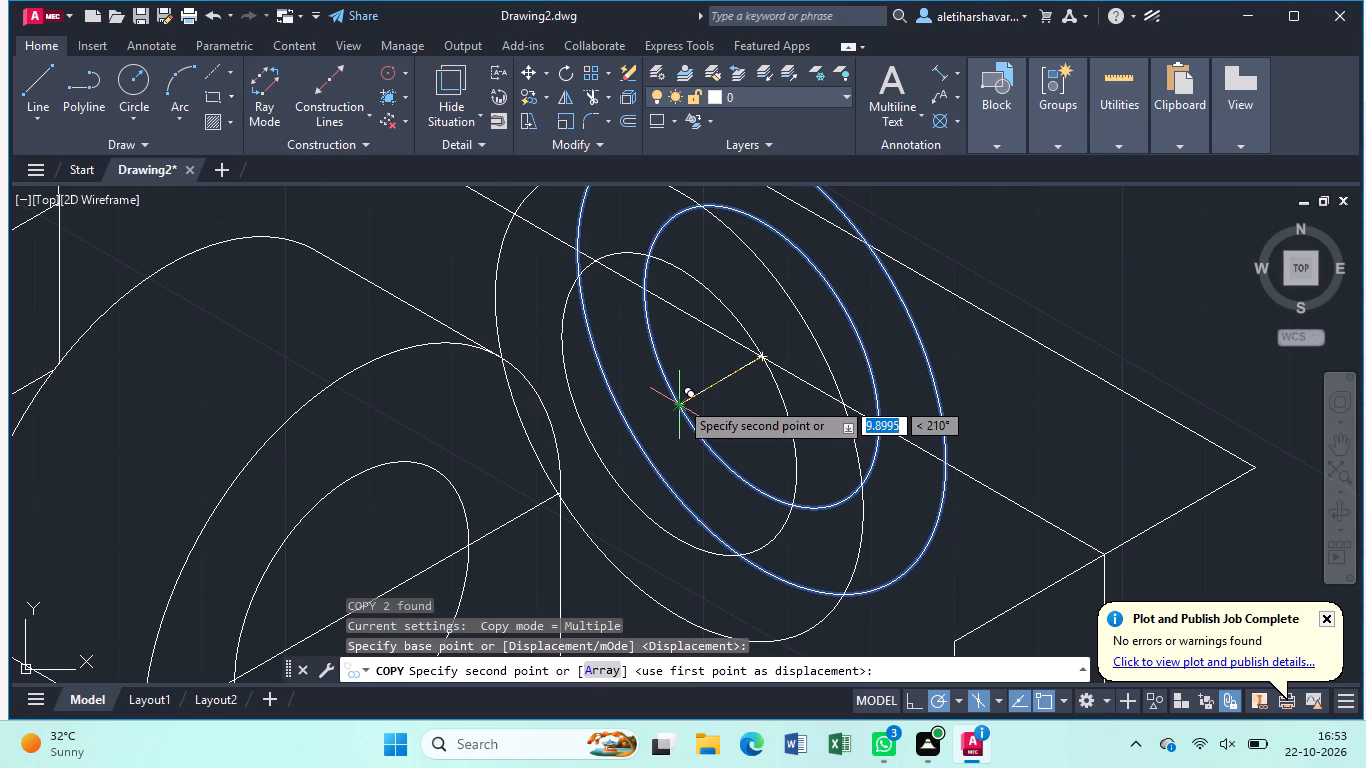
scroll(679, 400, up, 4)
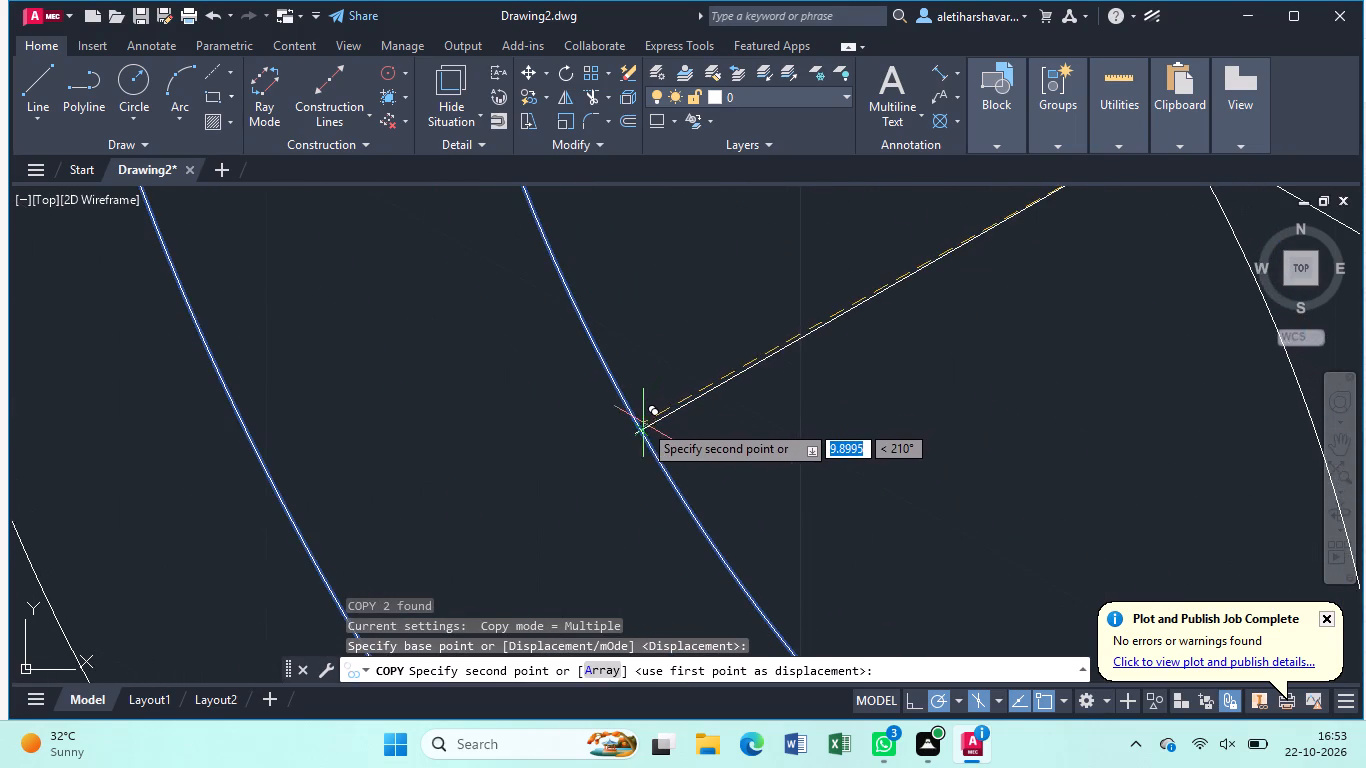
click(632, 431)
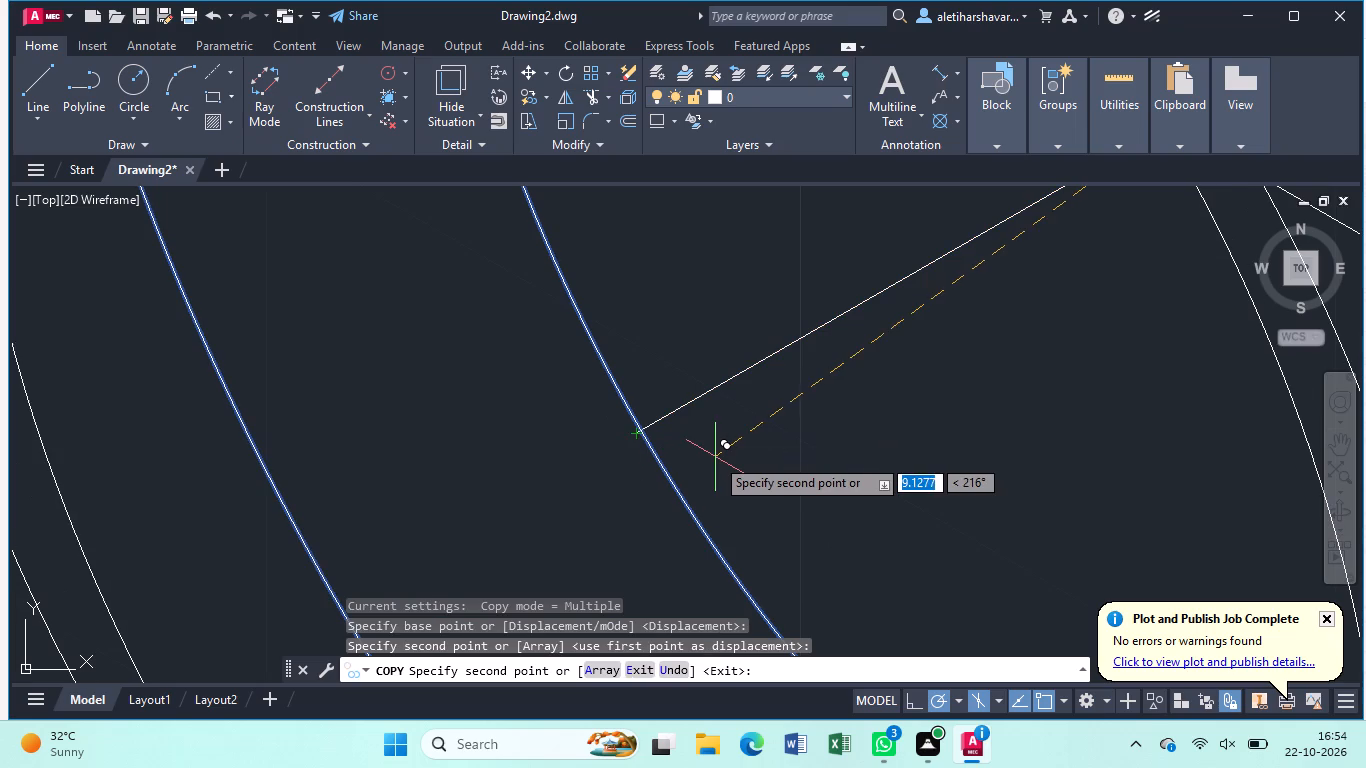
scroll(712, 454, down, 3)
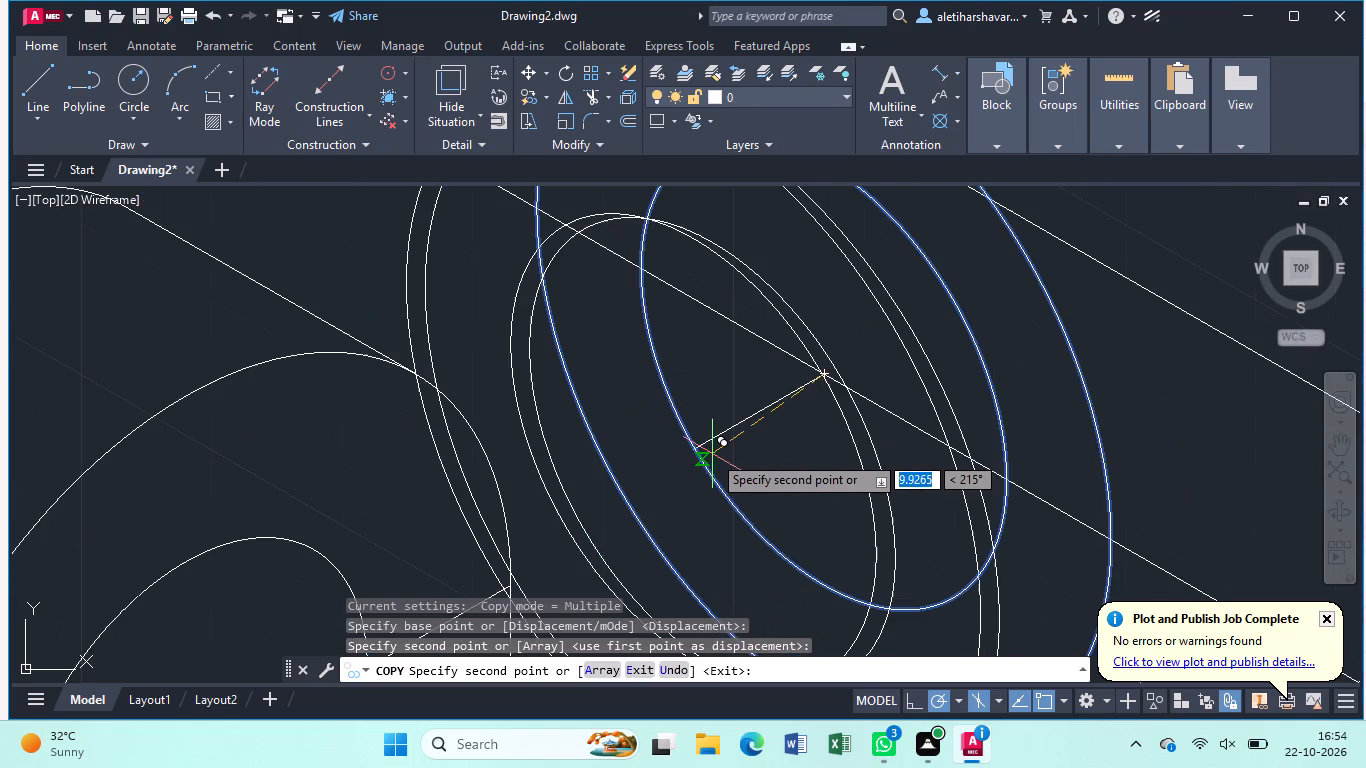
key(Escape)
Trim the parts of the original radius 22 and radius 14 isocircles lying above the far block's long inner top edge.
scroll(709, 456, down, 2)
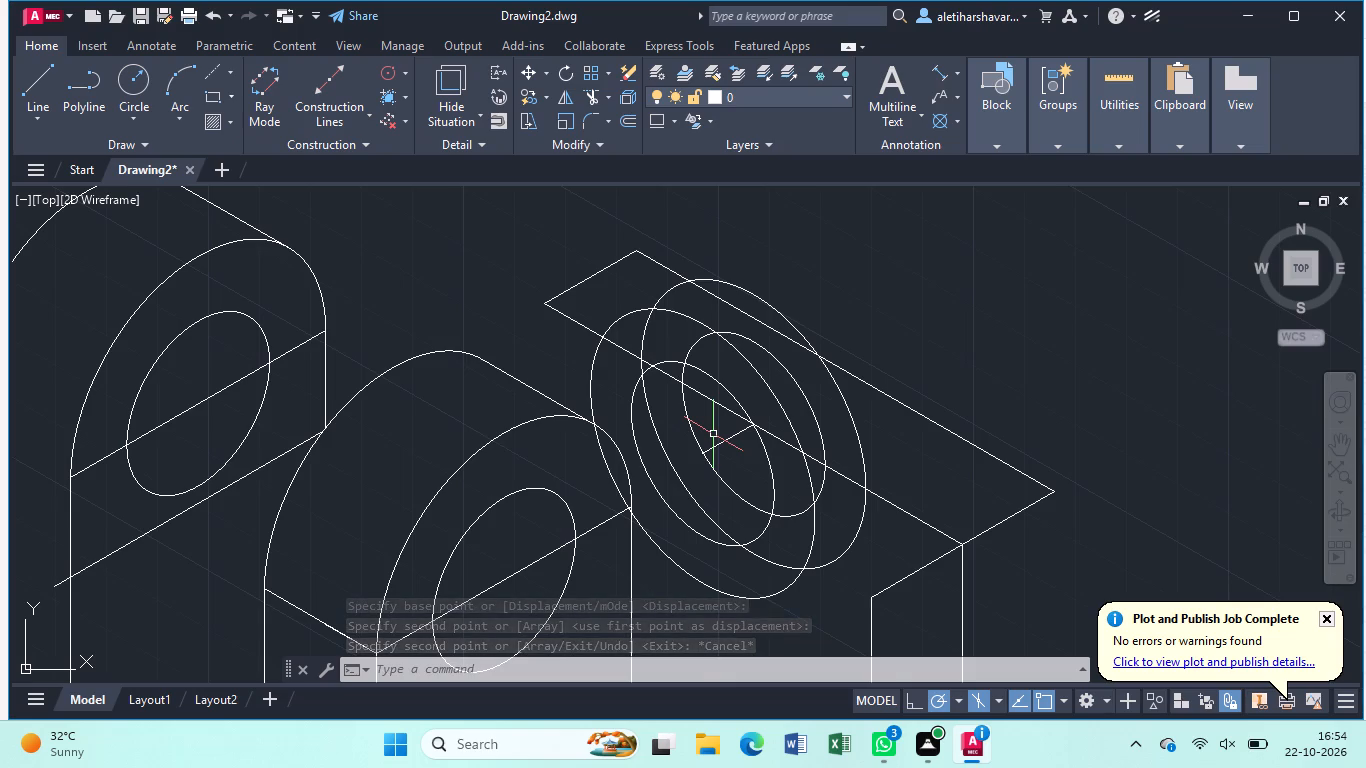
text(tr)
key(Return)
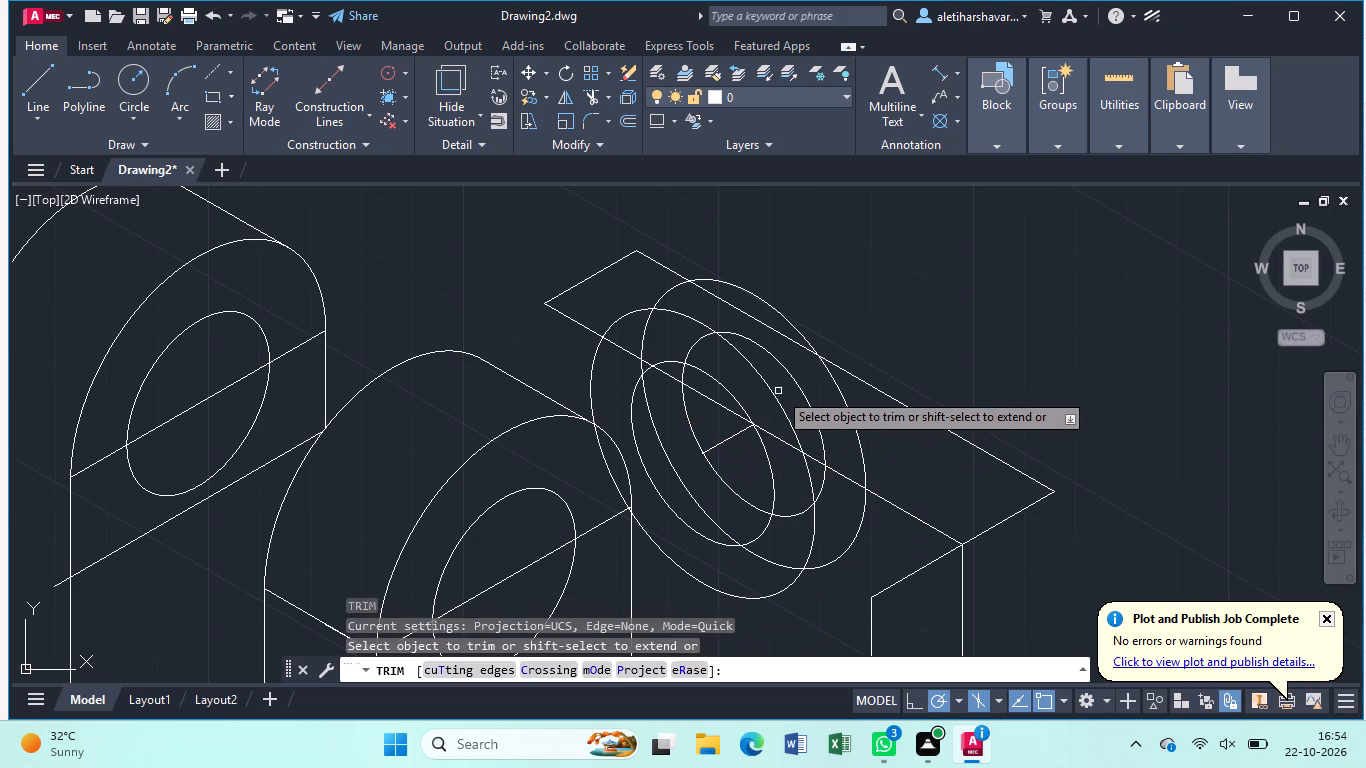
click(796, 382)
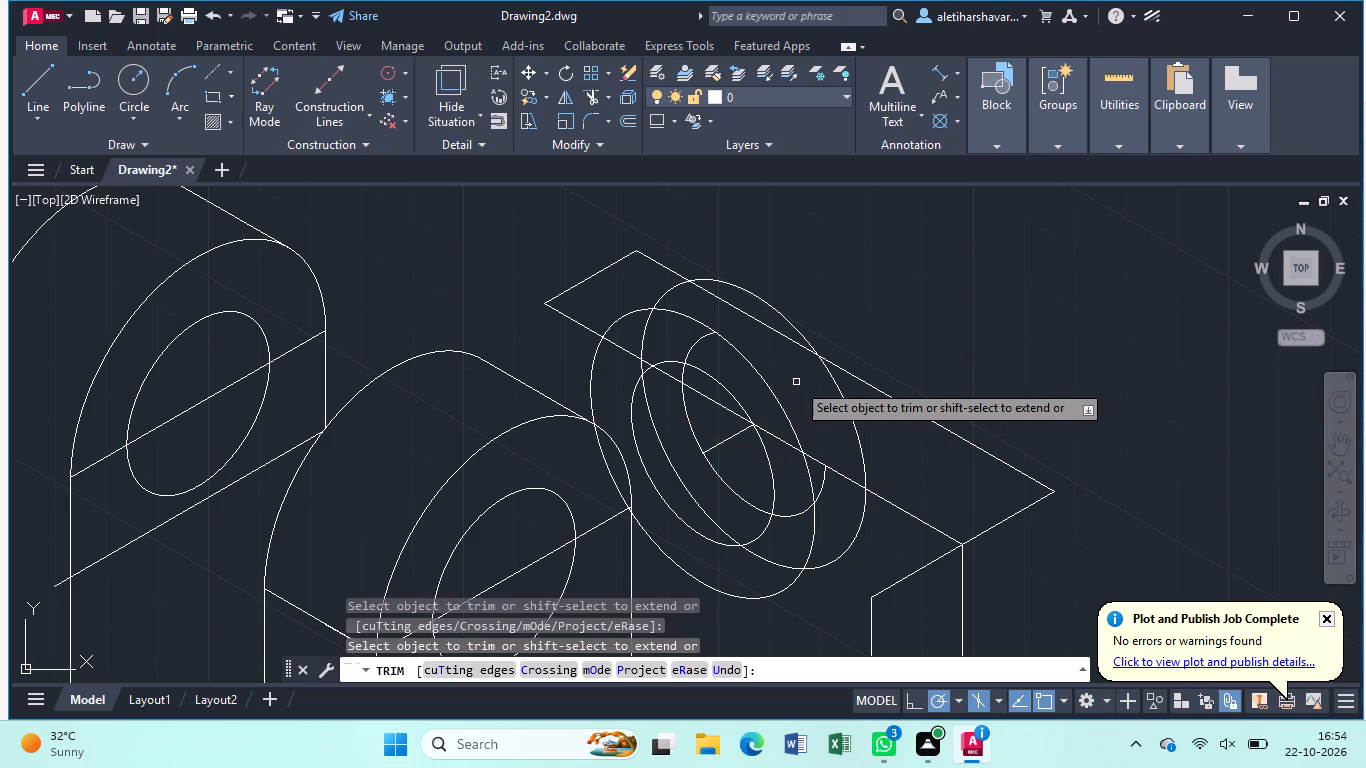
click(834, 383)
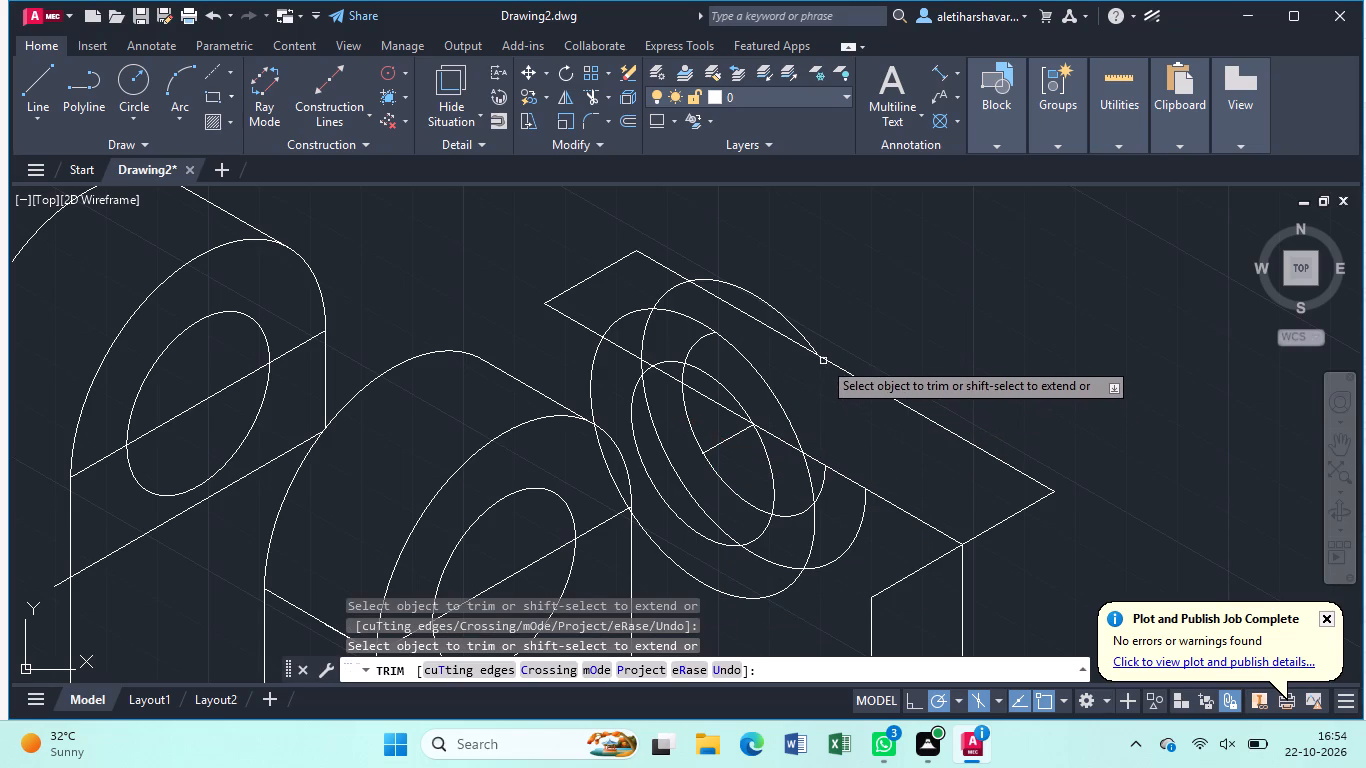
click(793, 326)
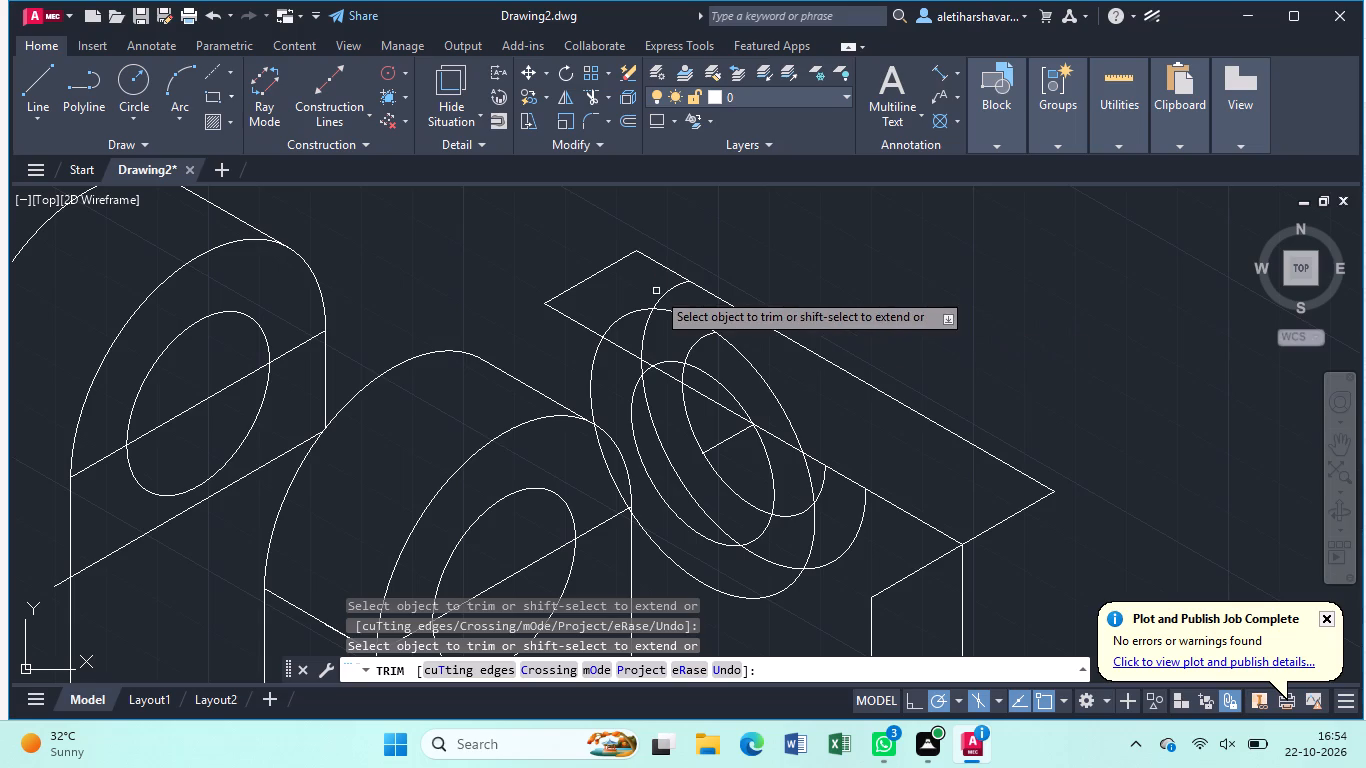
click(668, 292)
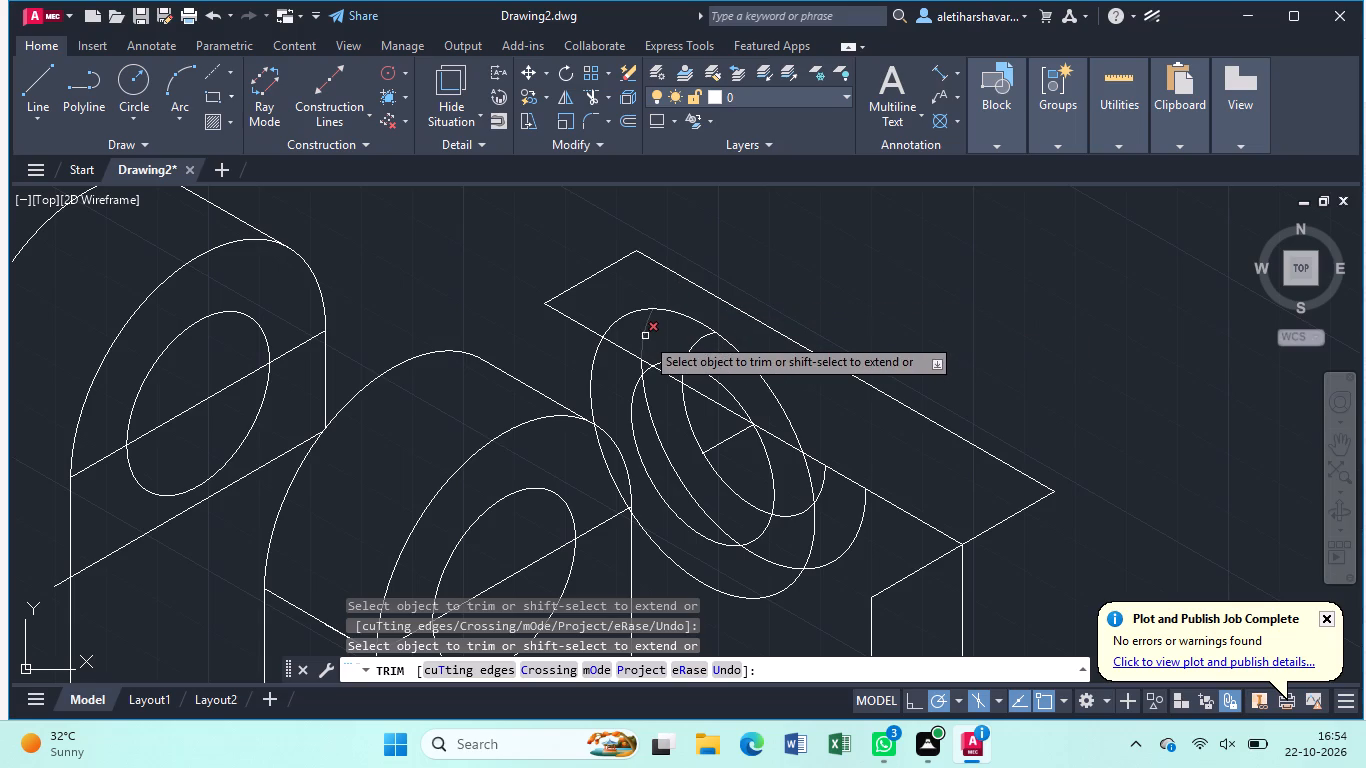
click(645, 336)
click(695, 347)
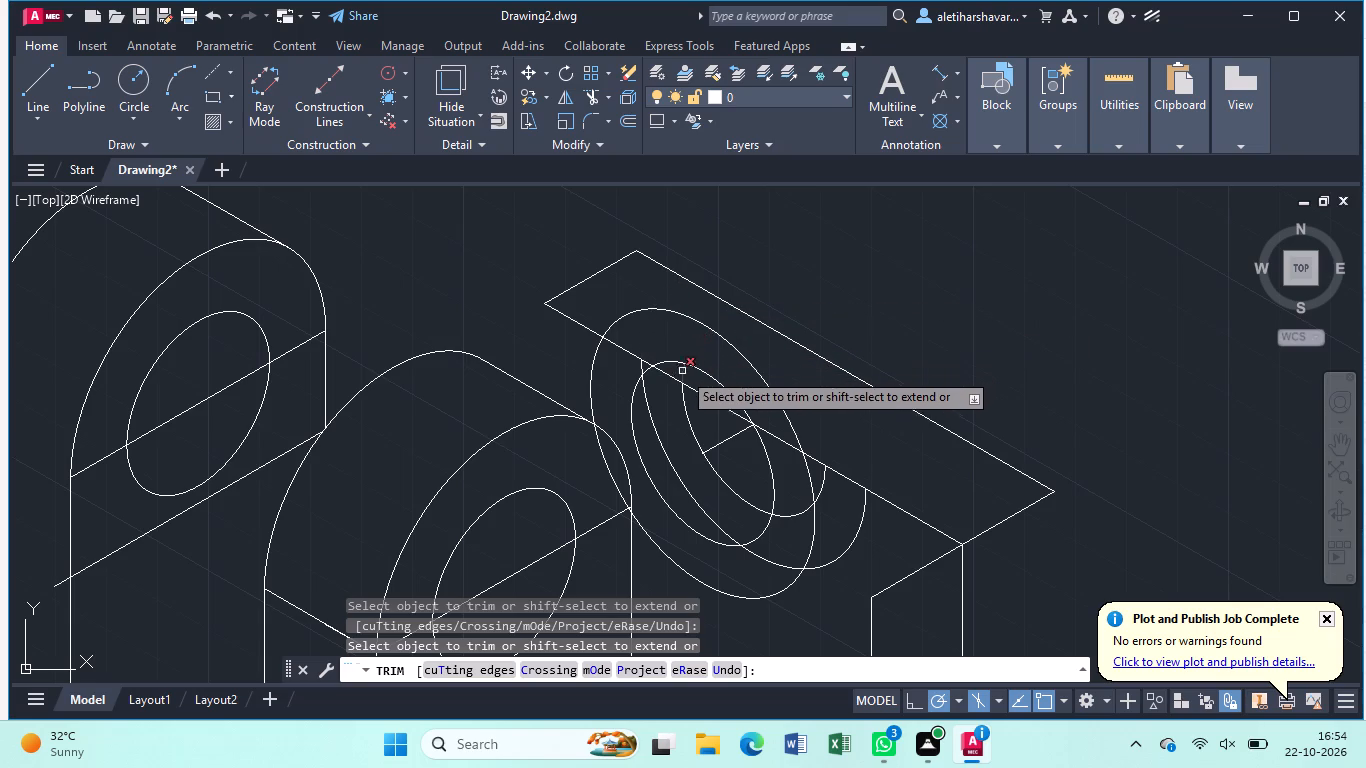
click(682, 376)
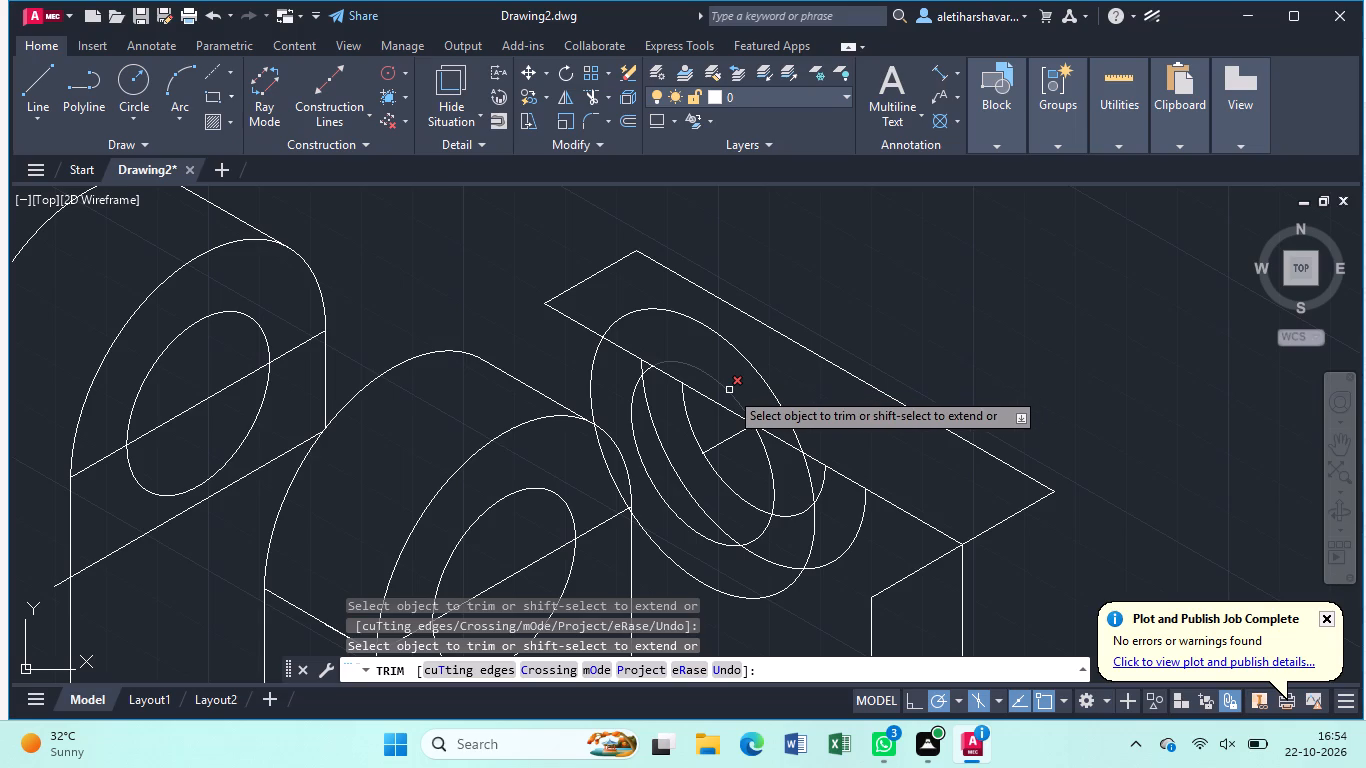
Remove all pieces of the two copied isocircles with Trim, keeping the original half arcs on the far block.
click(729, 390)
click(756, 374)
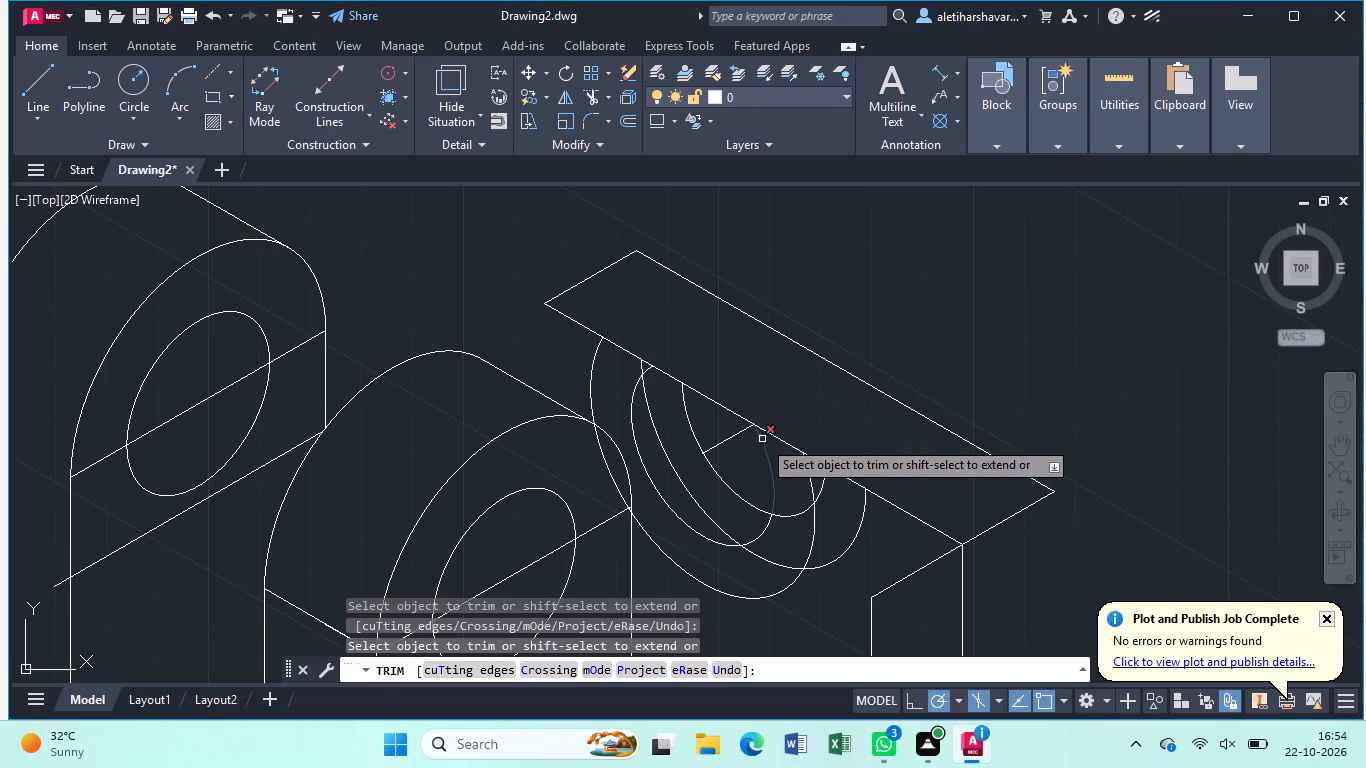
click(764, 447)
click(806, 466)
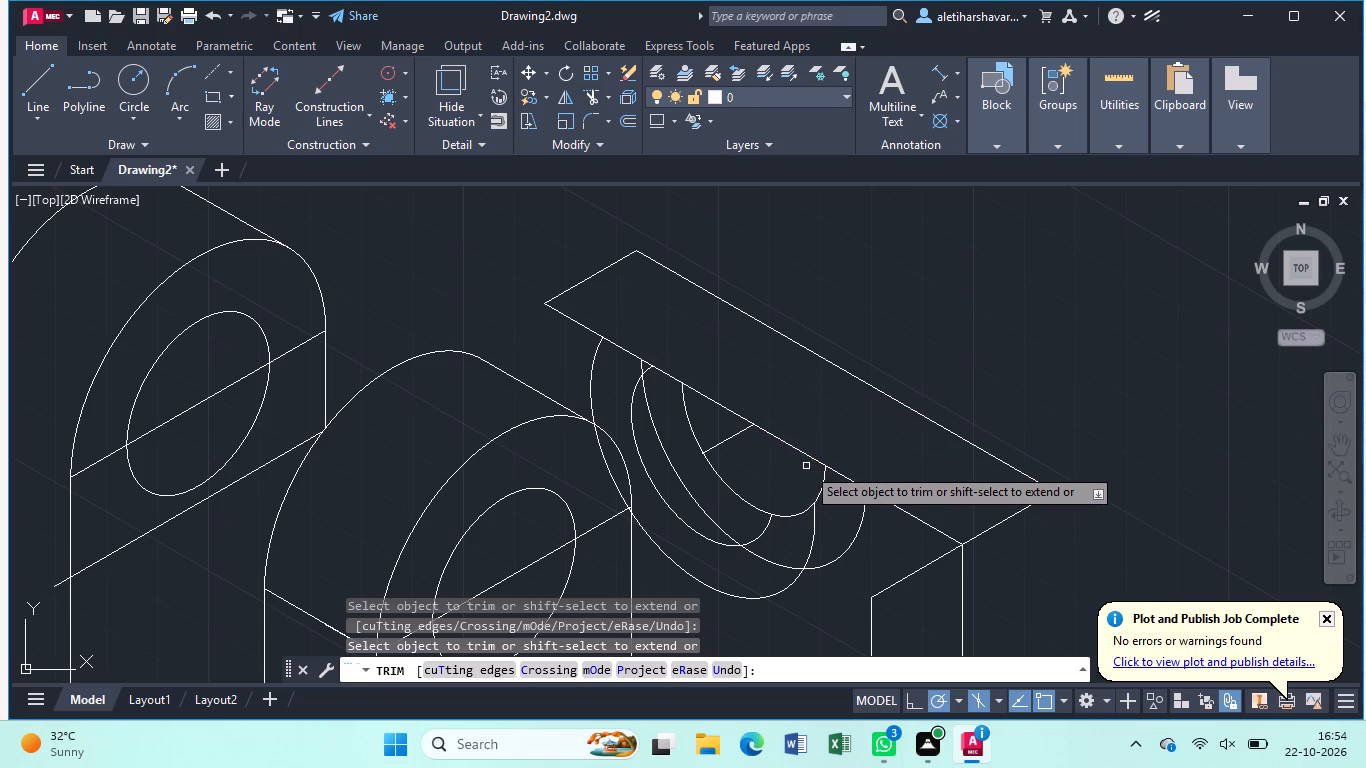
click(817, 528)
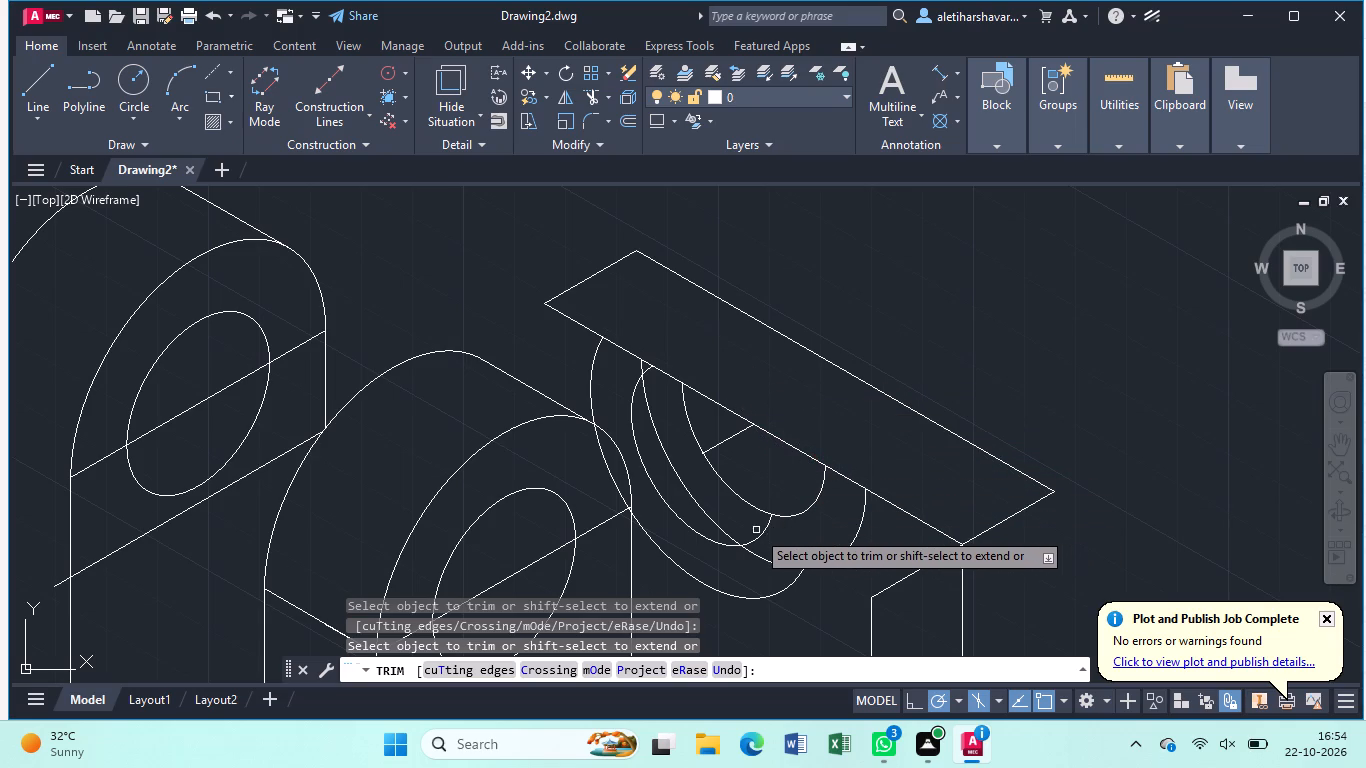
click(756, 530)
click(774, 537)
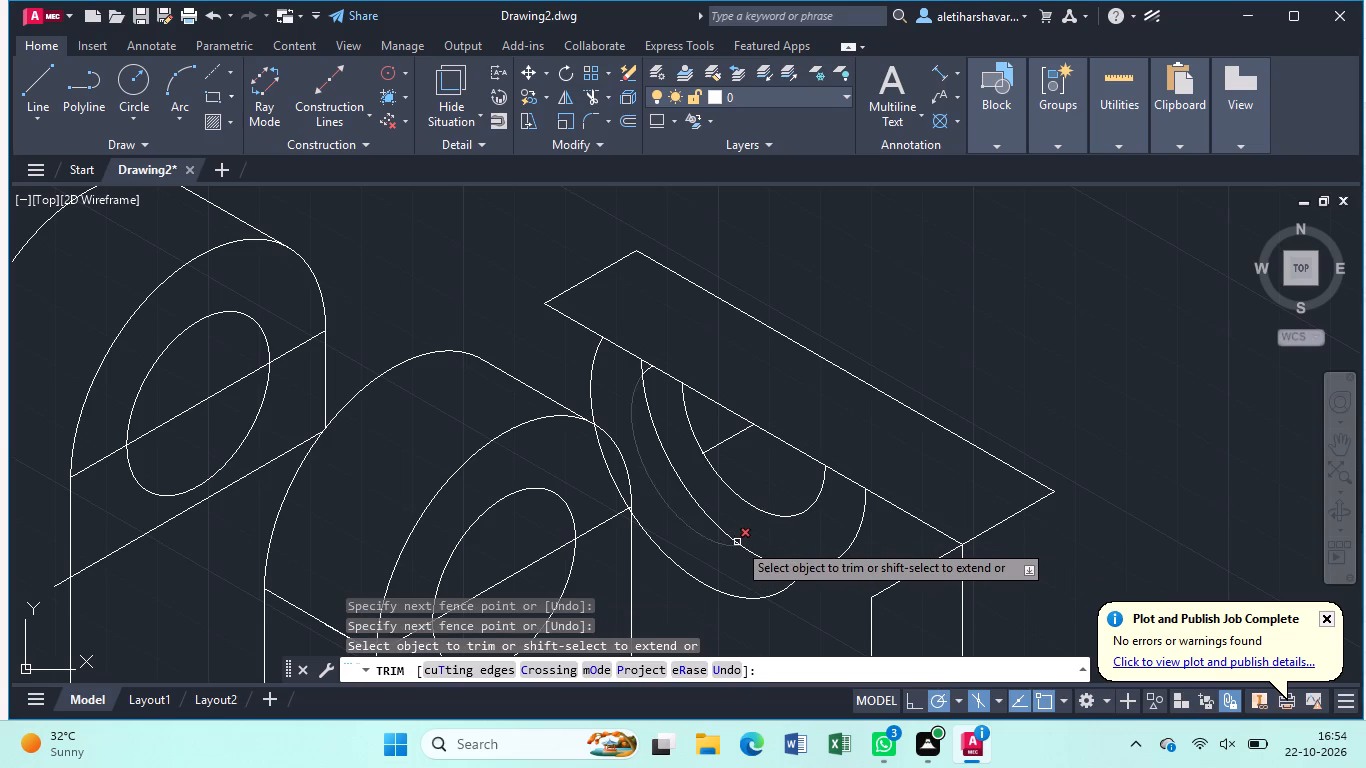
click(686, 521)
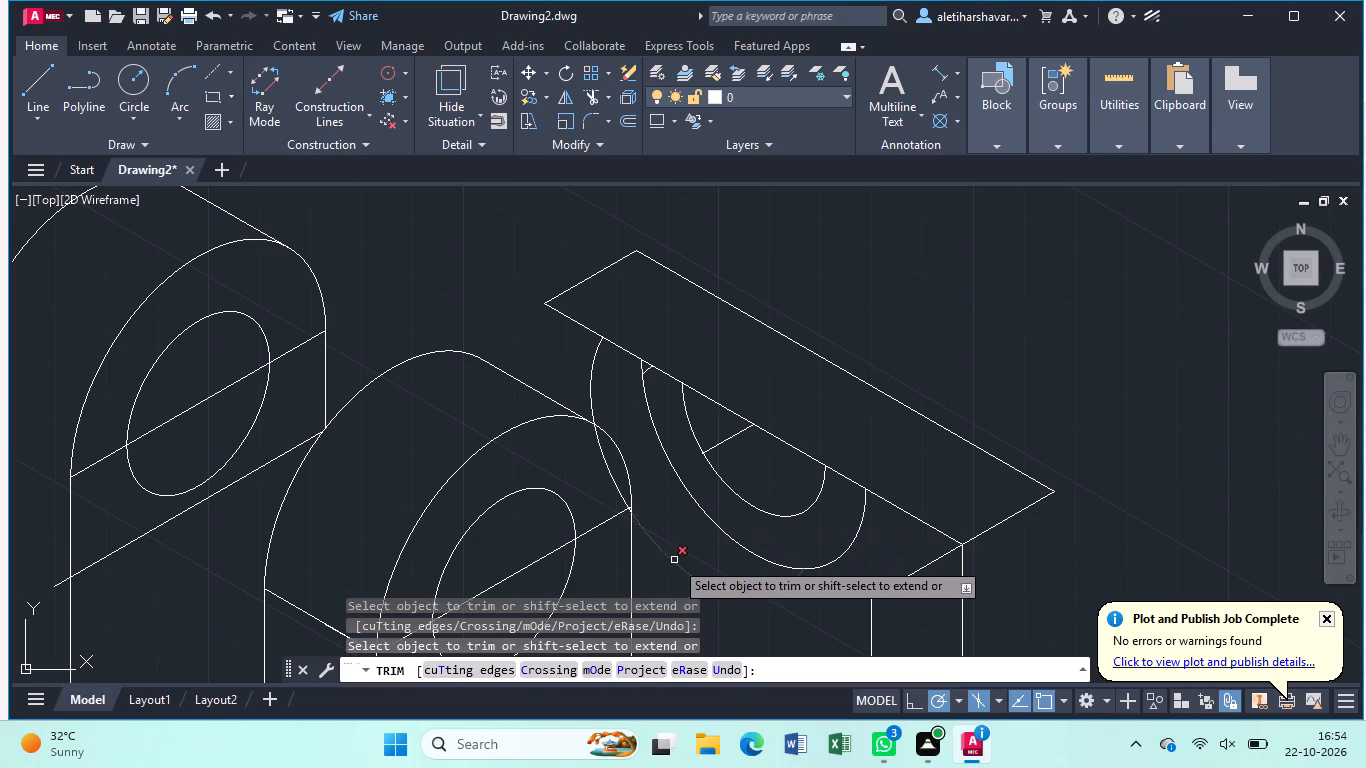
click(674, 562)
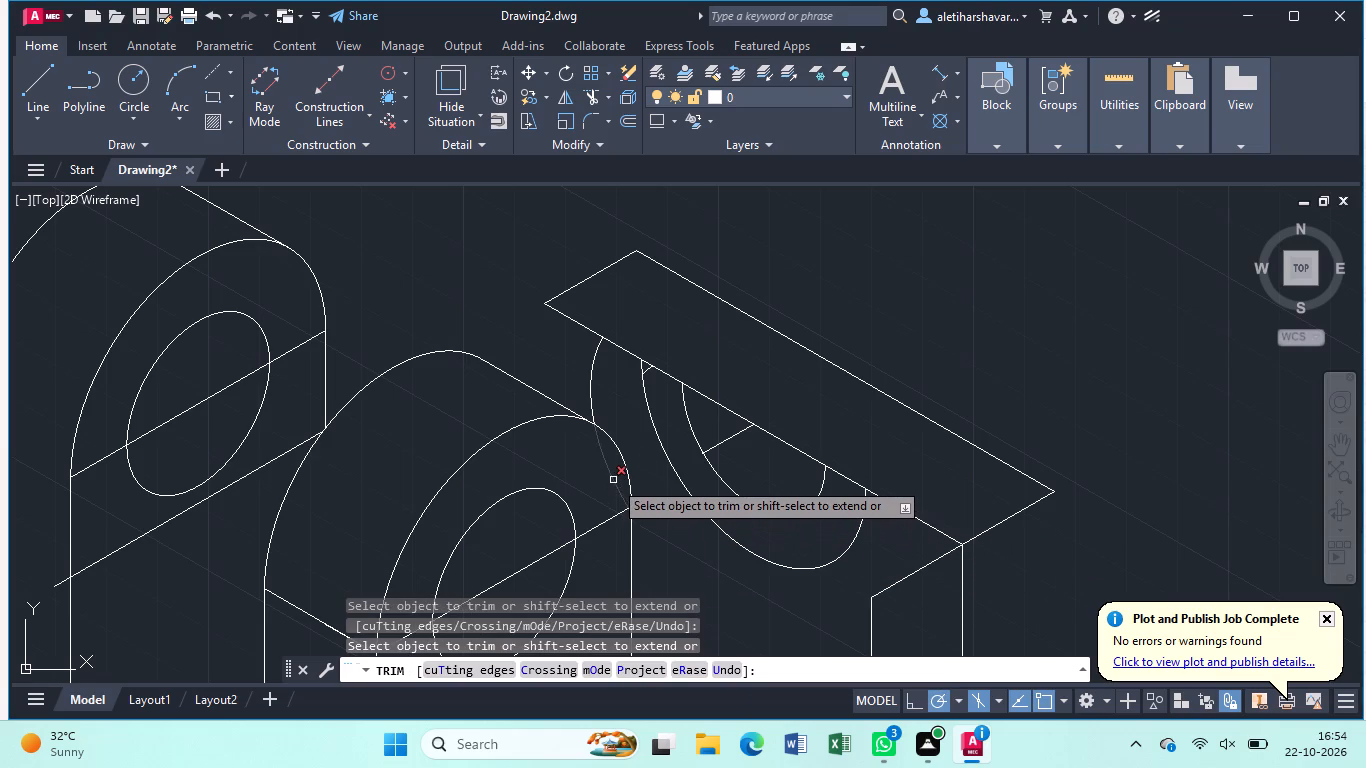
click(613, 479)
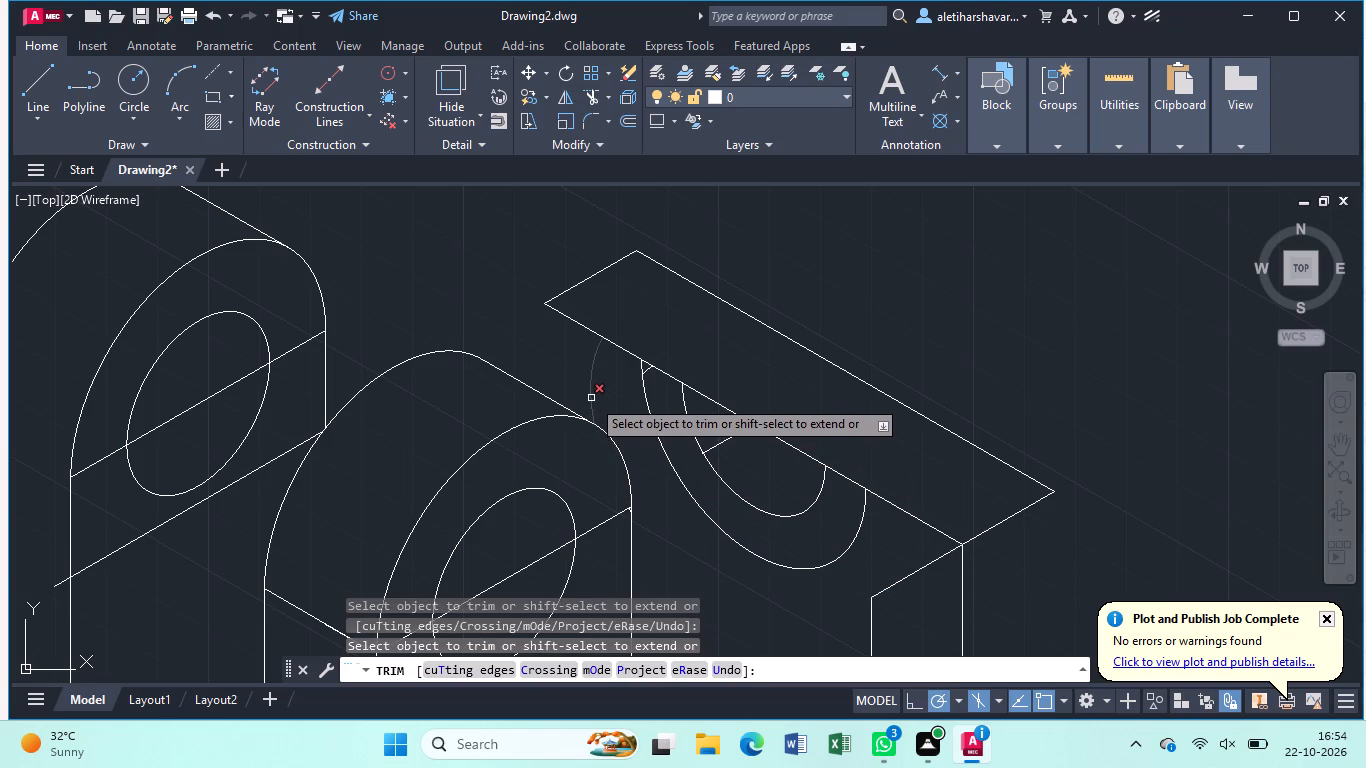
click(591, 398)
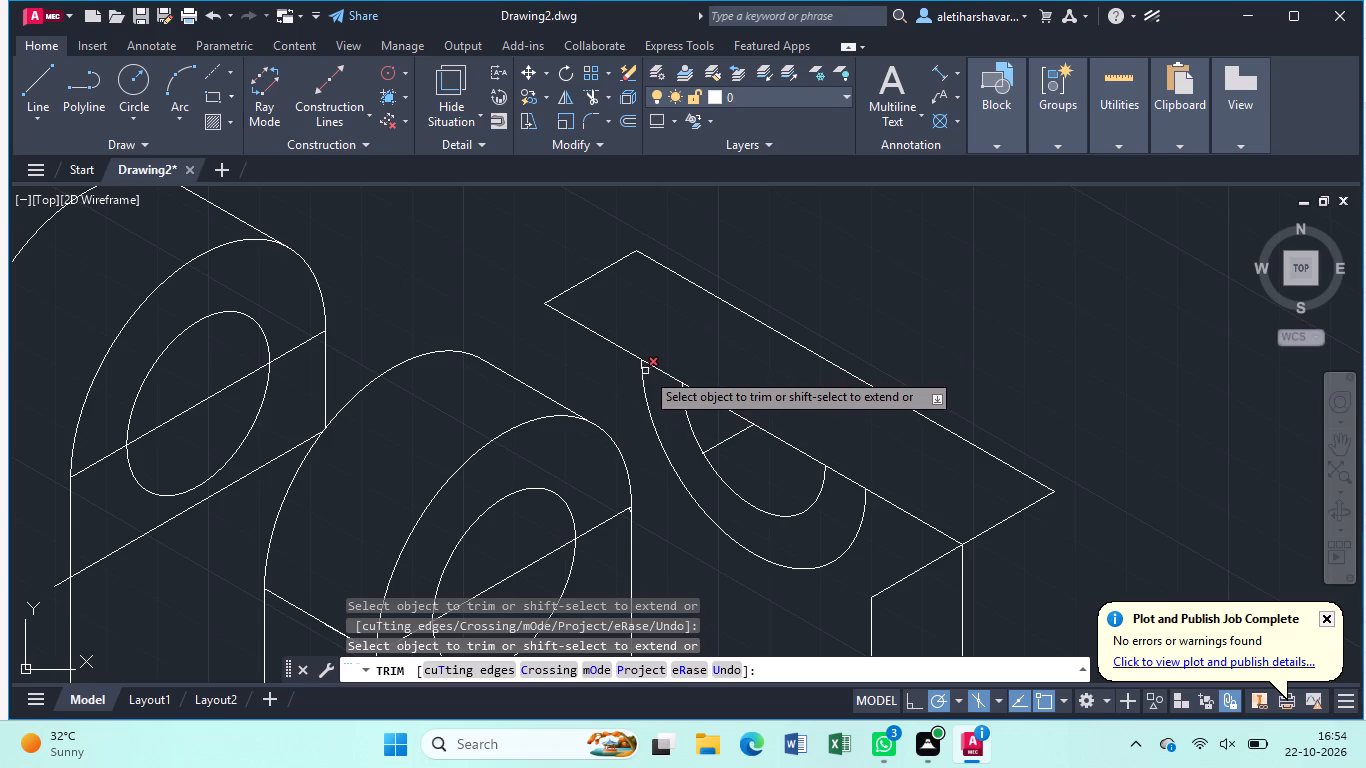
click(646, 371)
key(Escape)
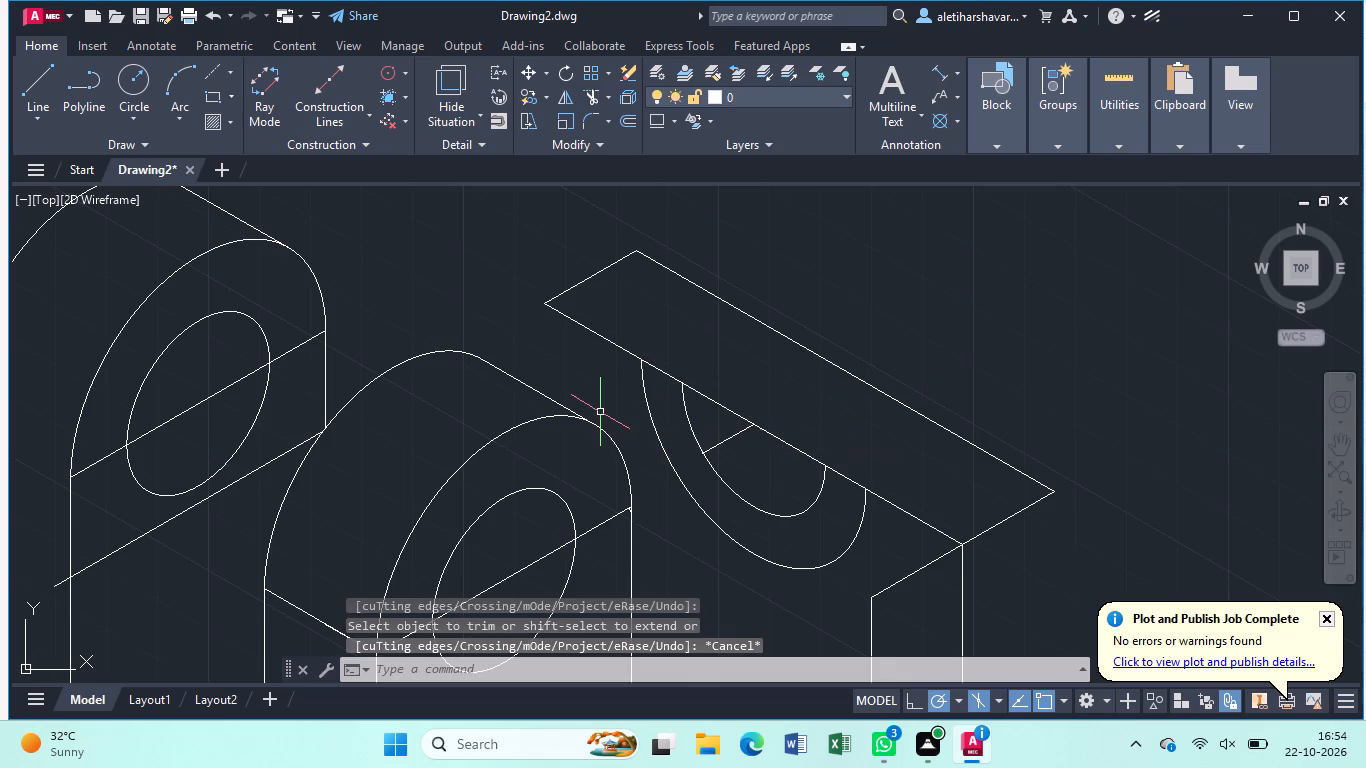
Copy the two trimmed half arcs from their shared centre to the free end of the 10-unit line.
click(726, 482)
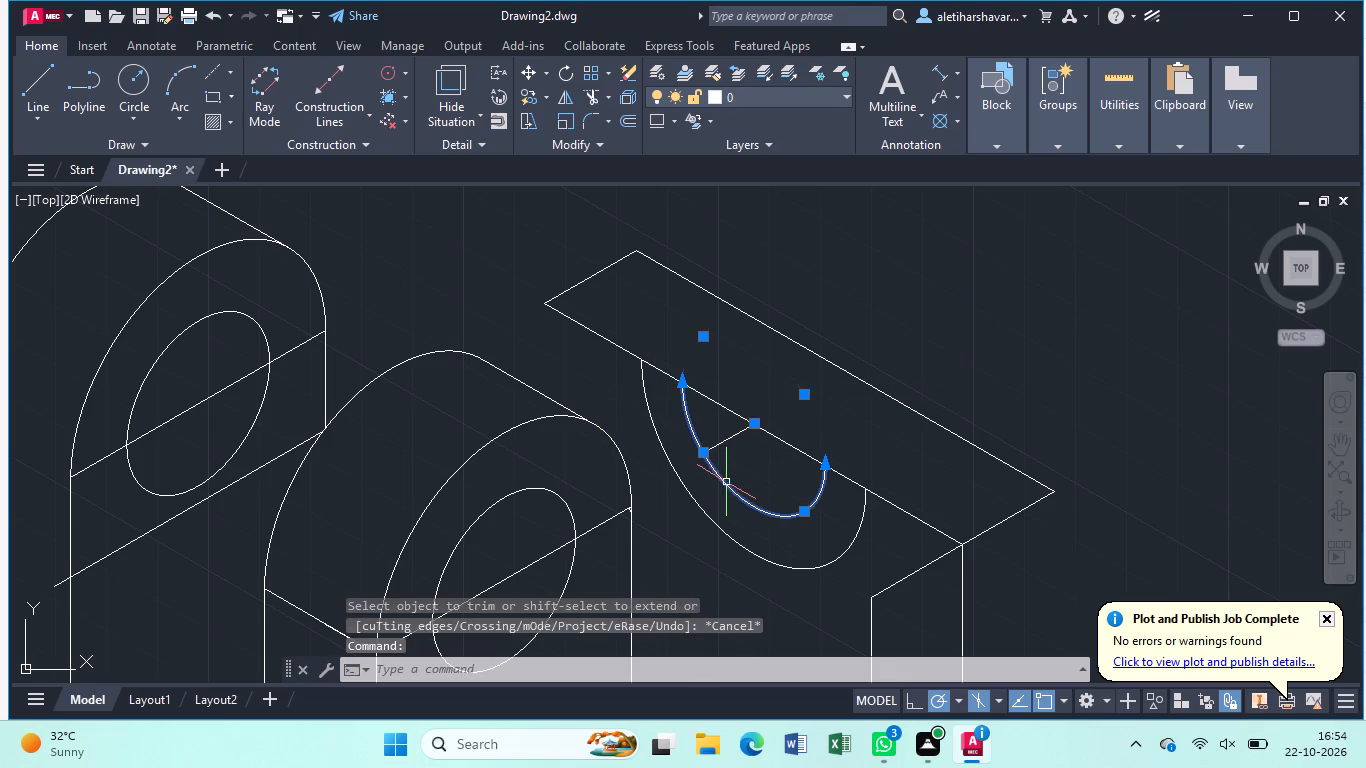
click(707, 516)
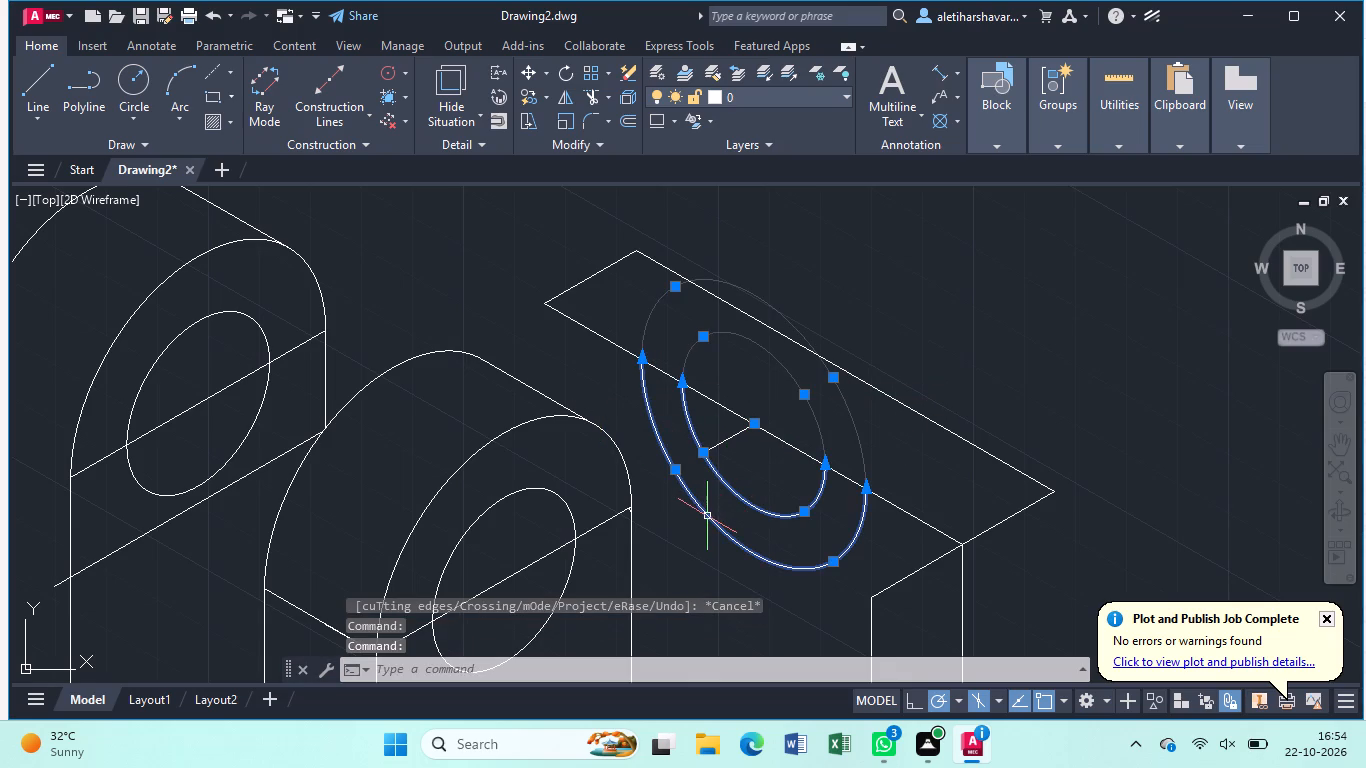
text(co)
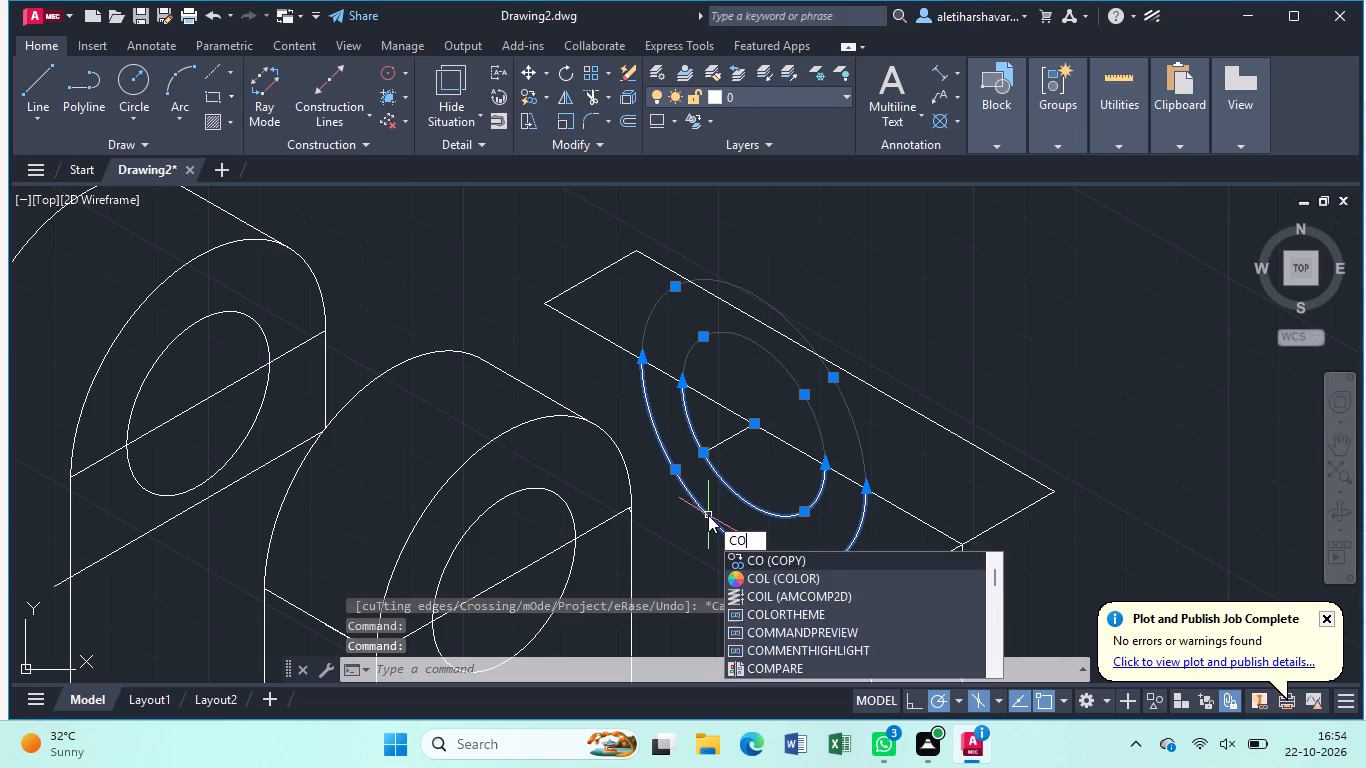
key(Return)
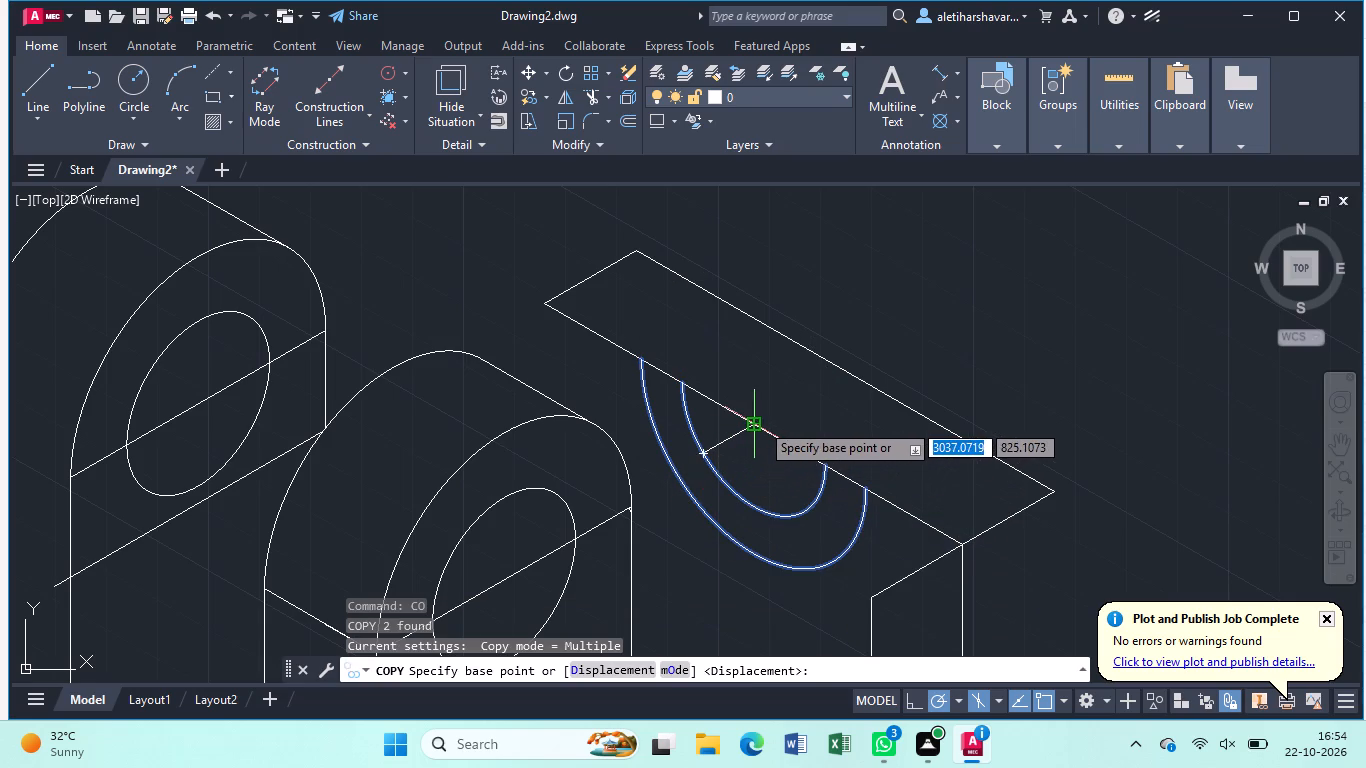
click(760, 422)
click(705, 450)
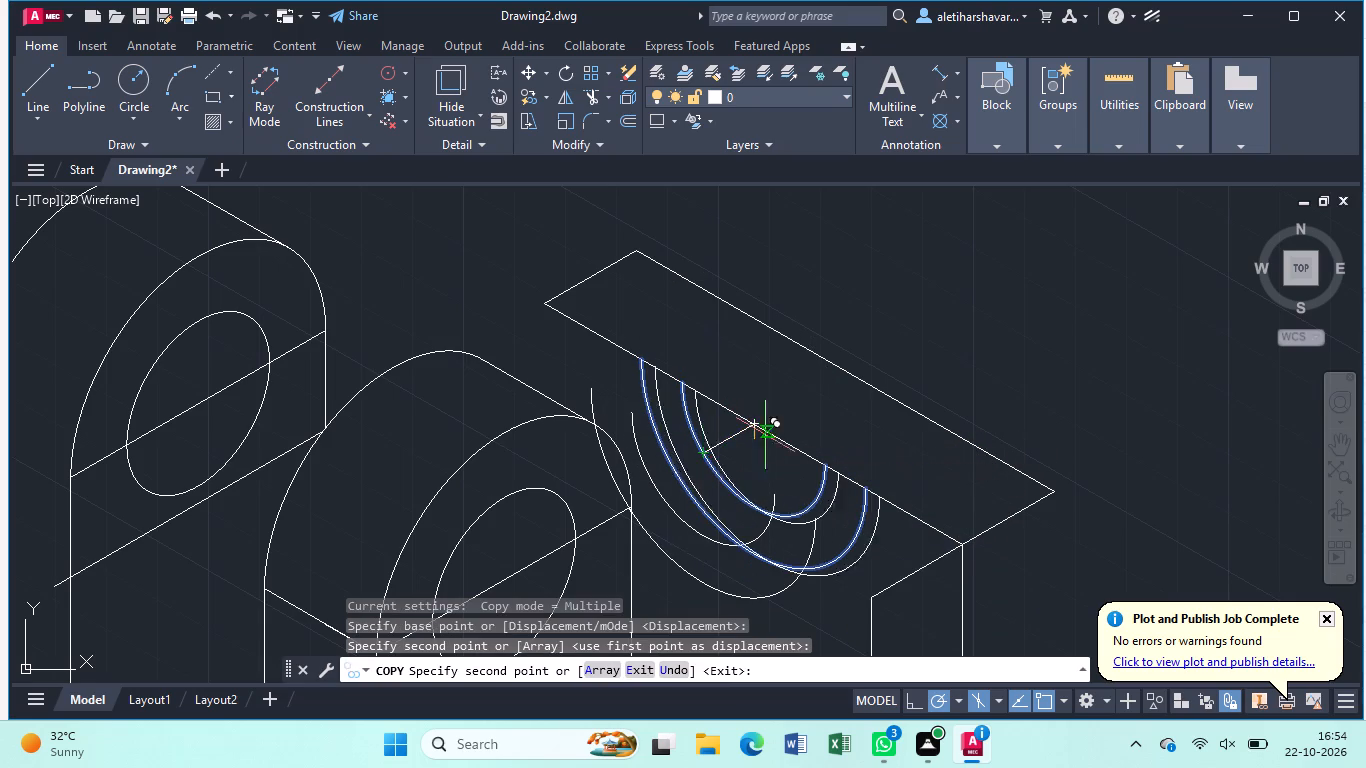
key(Escape)
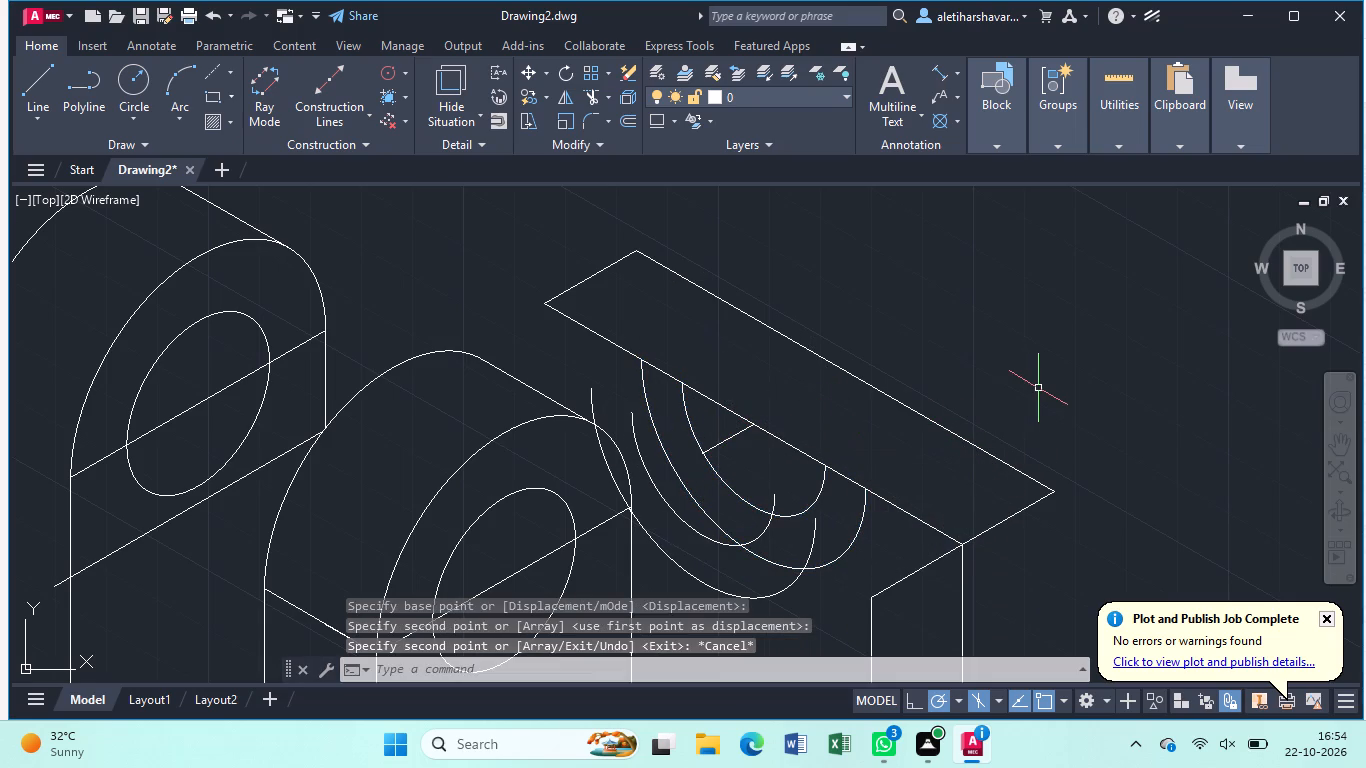
Draw a line joining the upper end of the radius 22 arc to the matching end of its copy.
key(l)
key(Return)
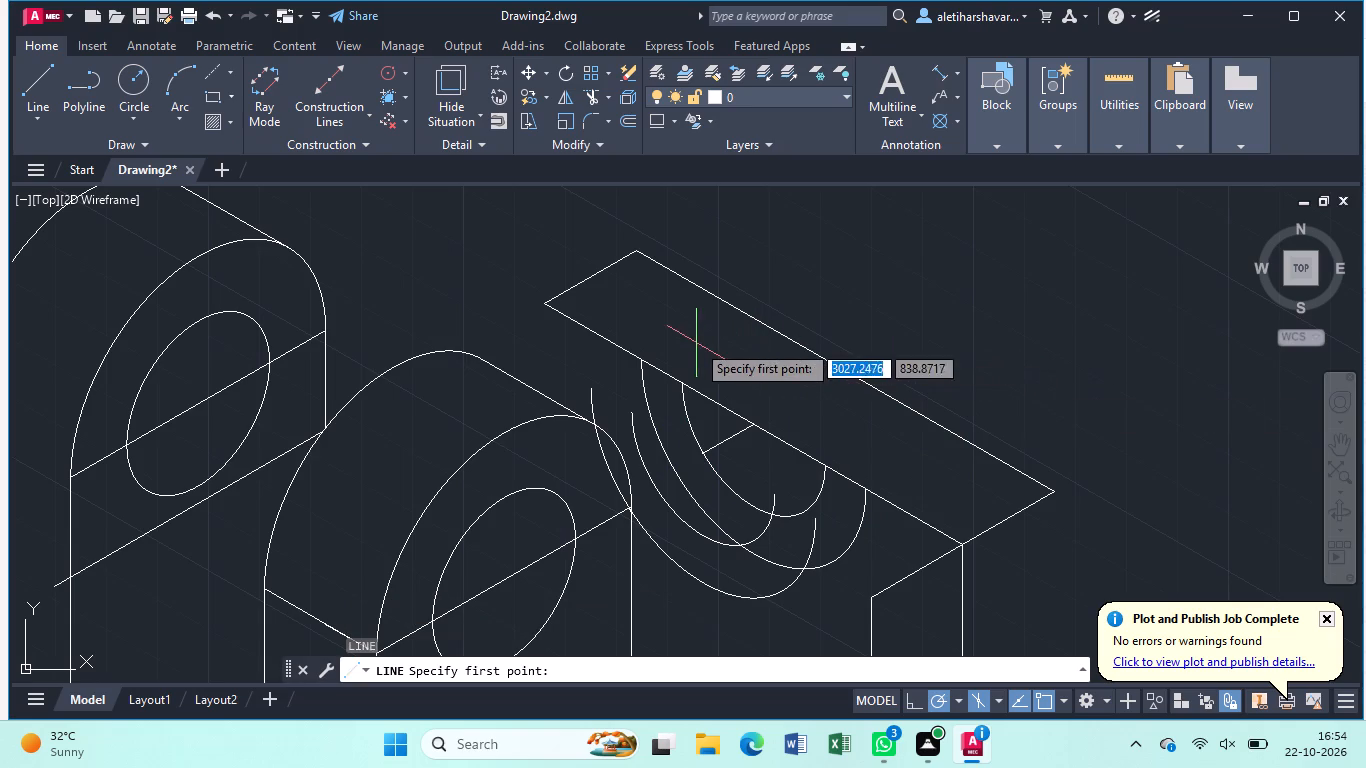
click(637, 359)
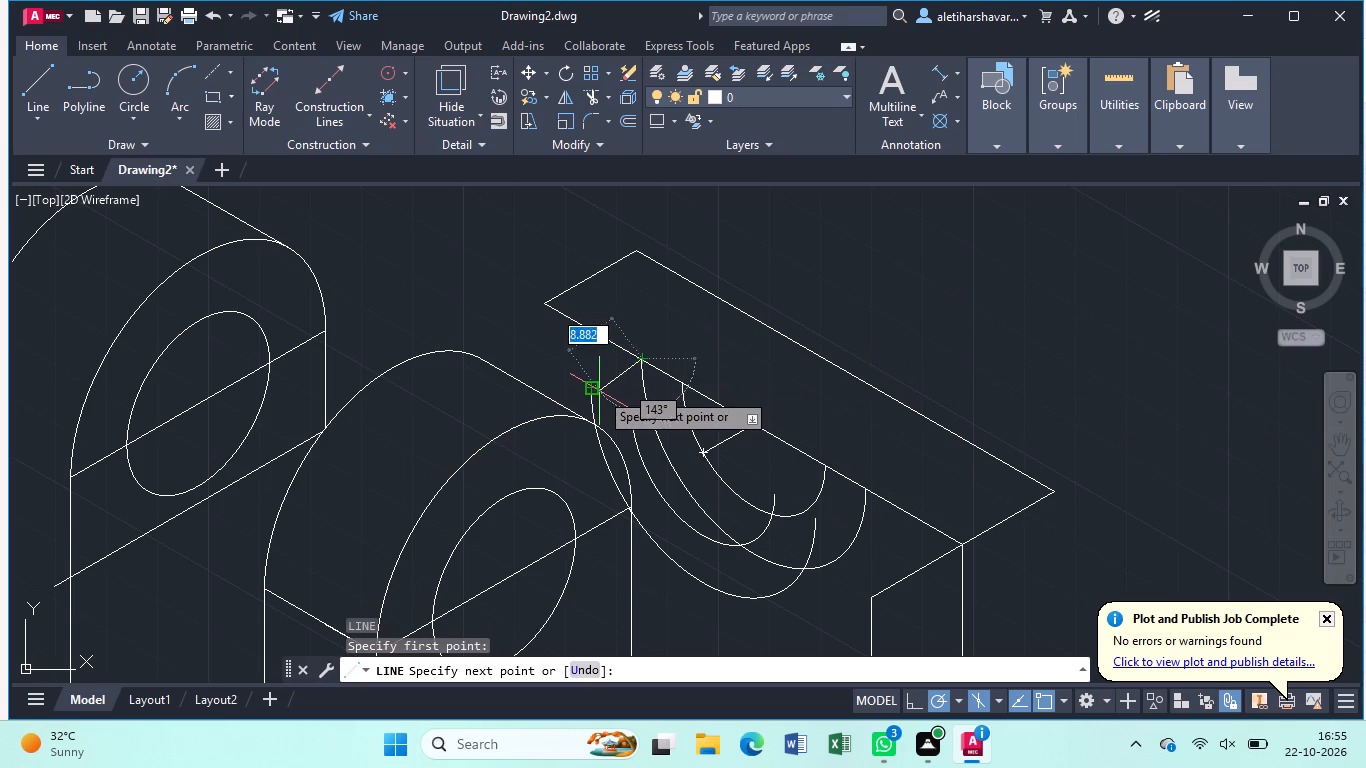
click(593, 392)
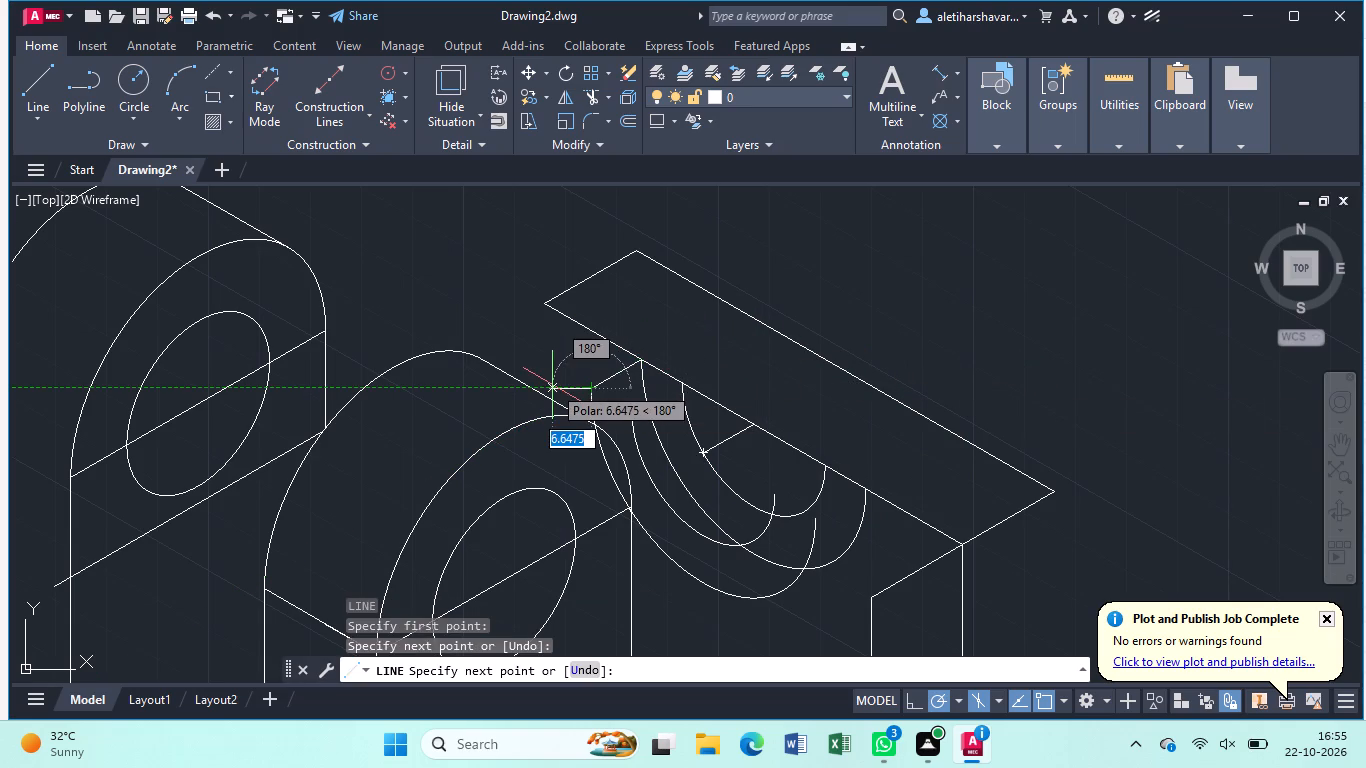
key(Escape)
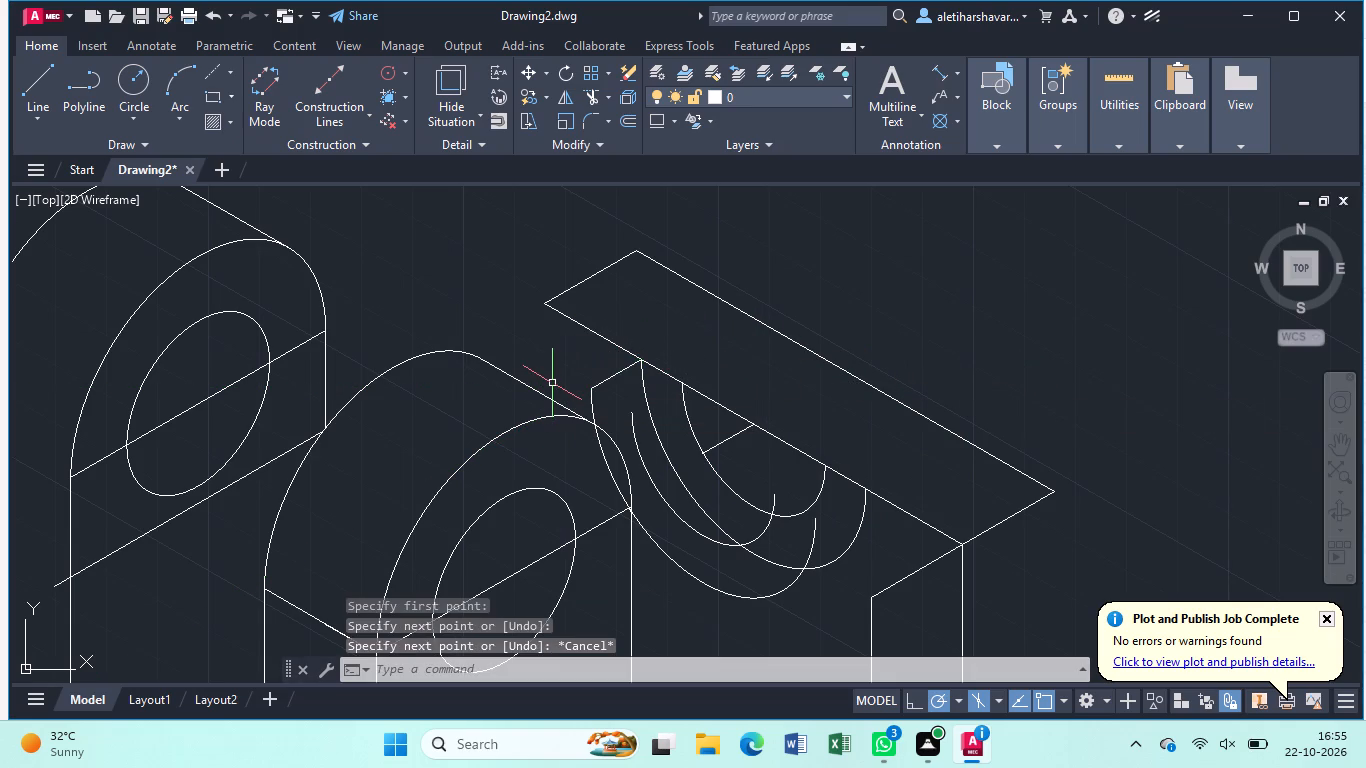
Draw lines joining the three remaining ends of the radius 22 and radius 14 arcs to the matching ends of their copies.
key(Return)
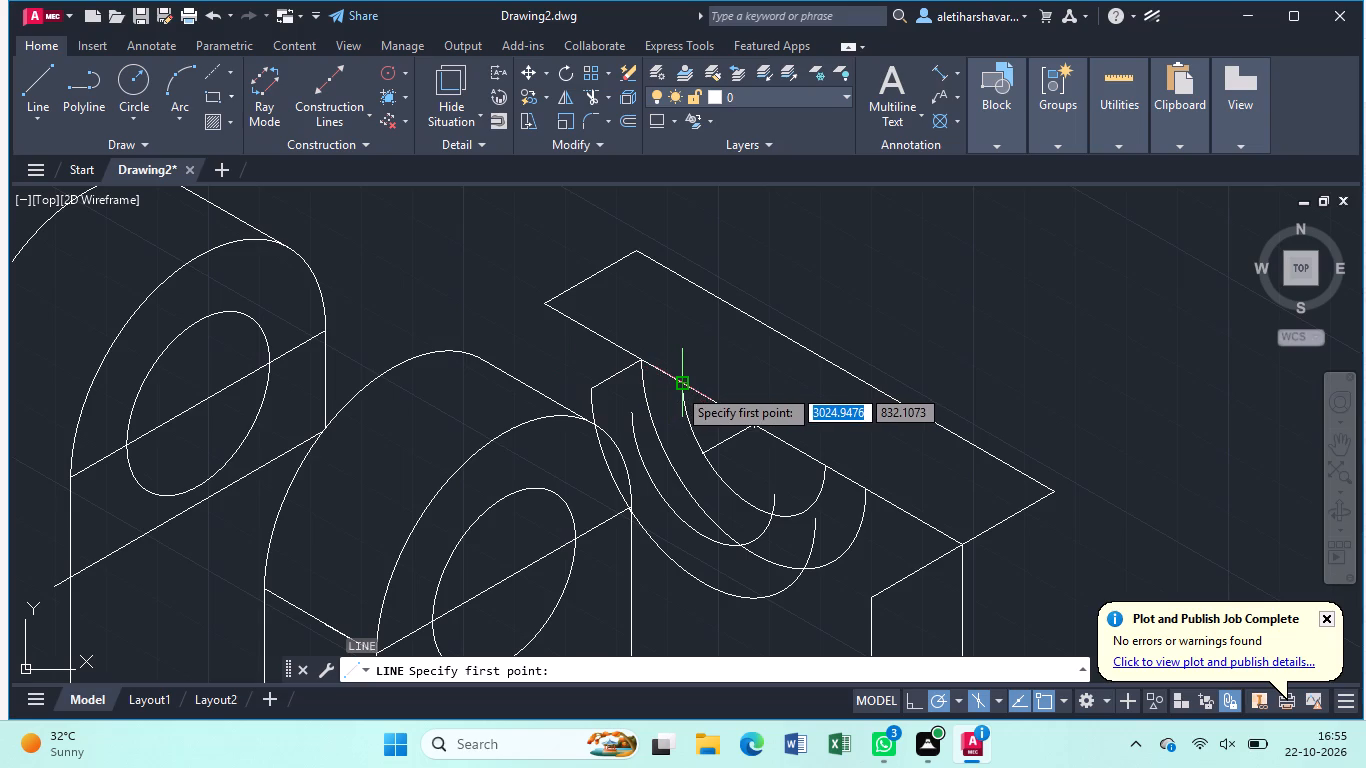
click(677, 387)
click(633, 411)
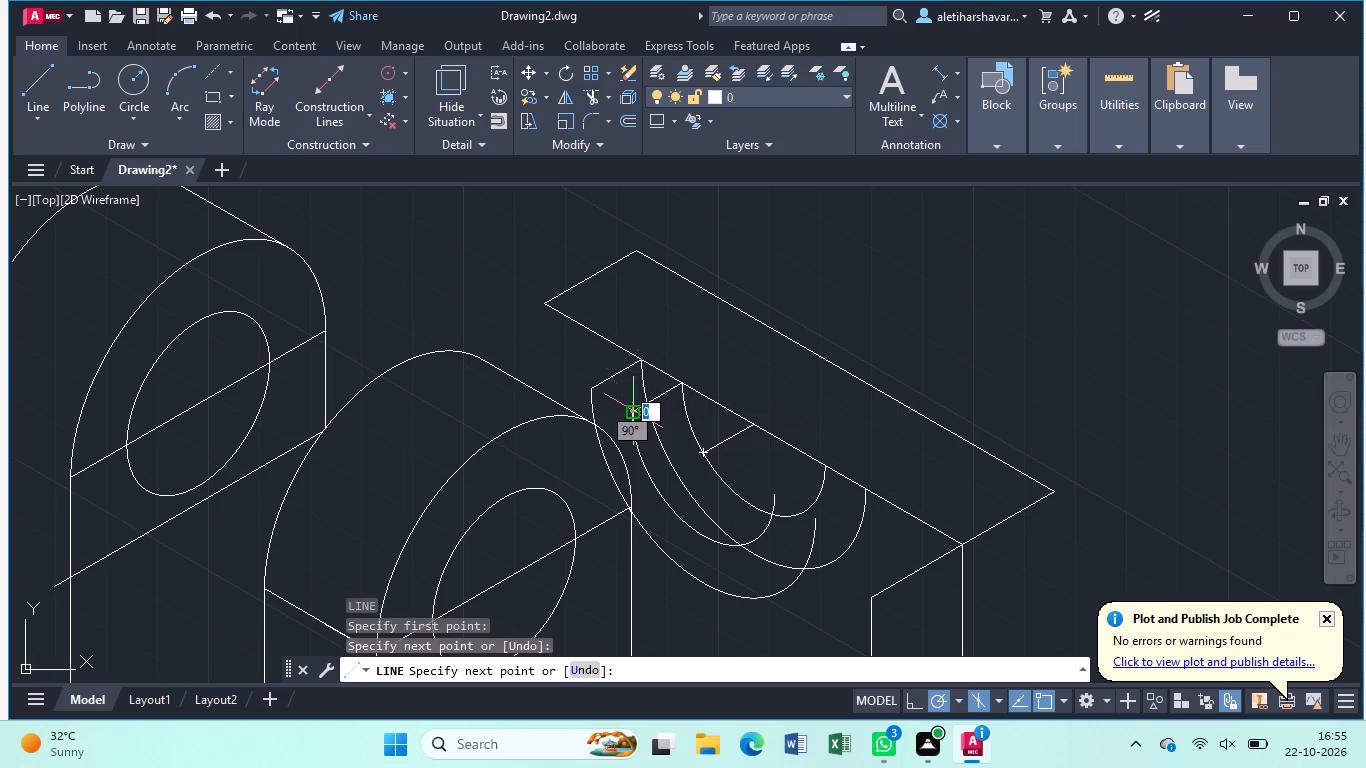
key(Escape)
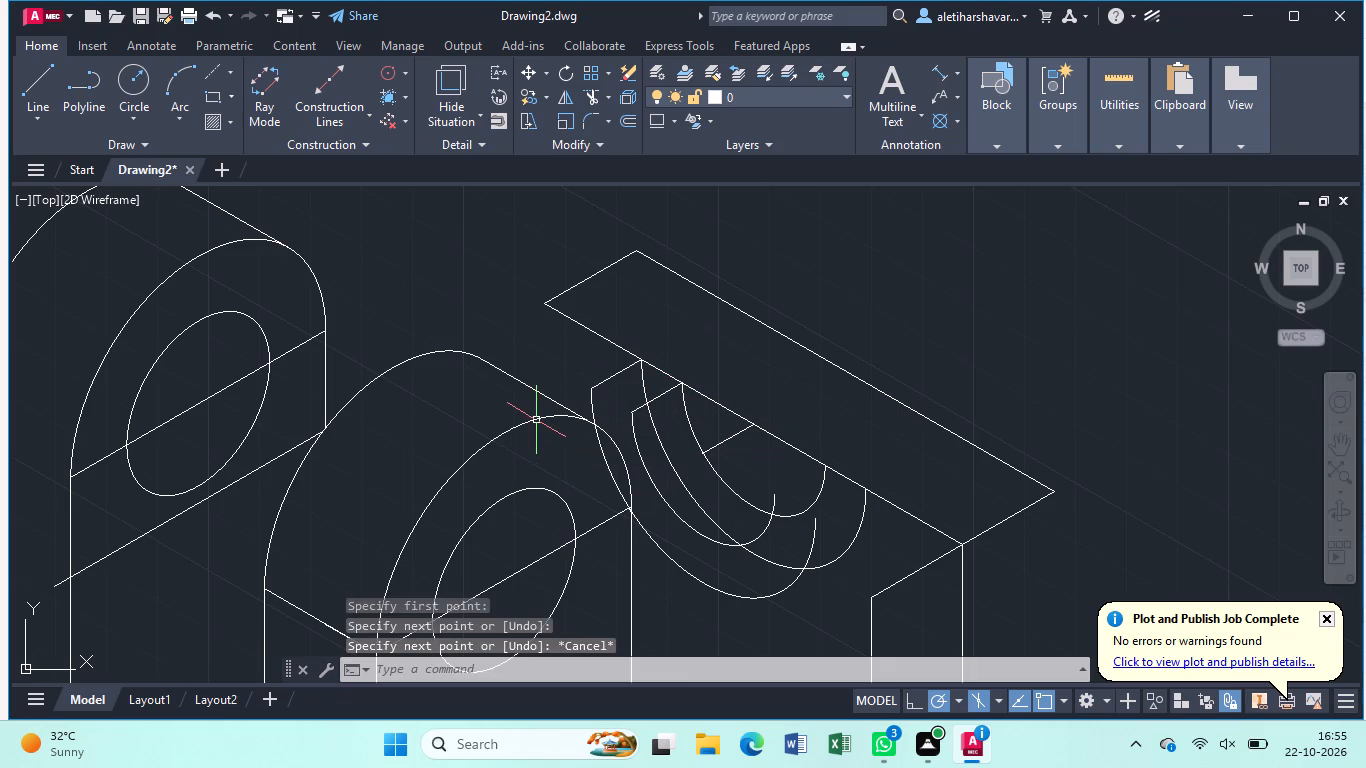
key(l)
key(Return)
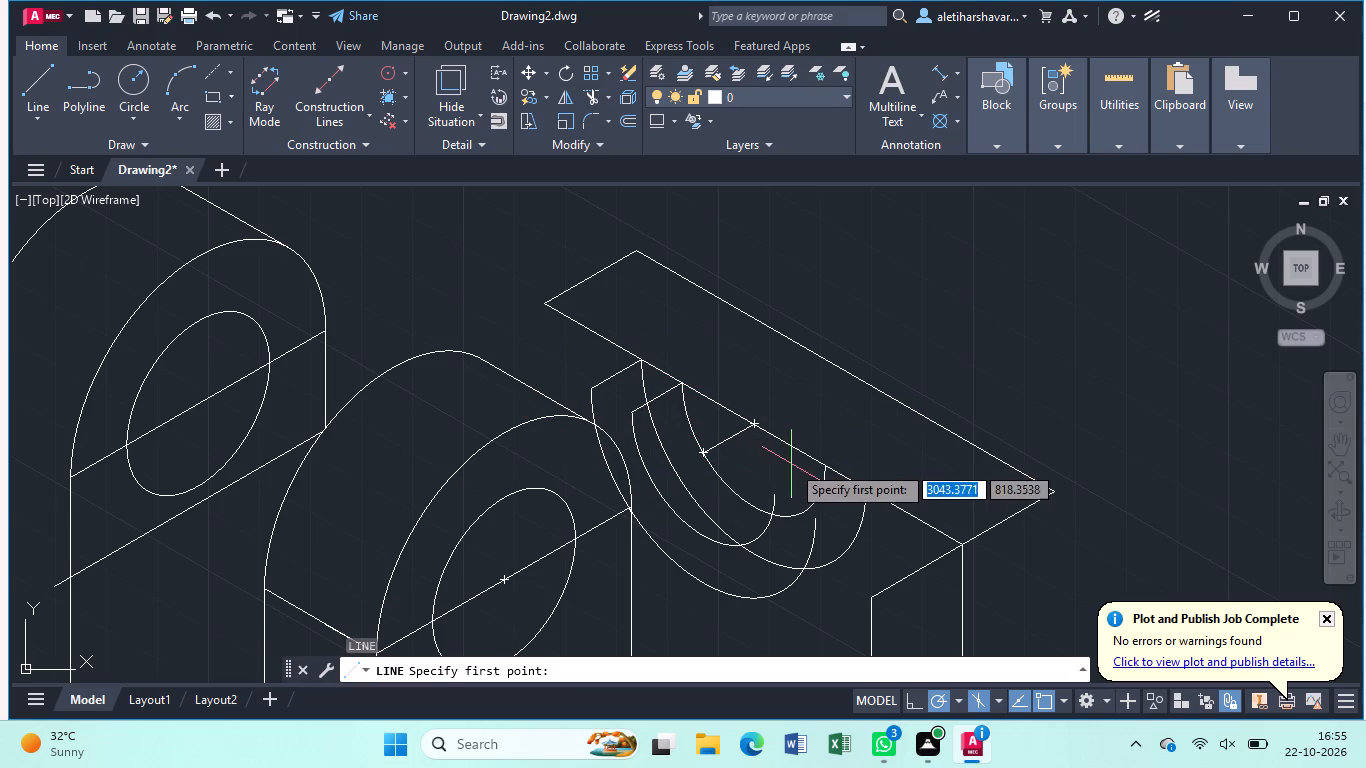
click(823, 464)
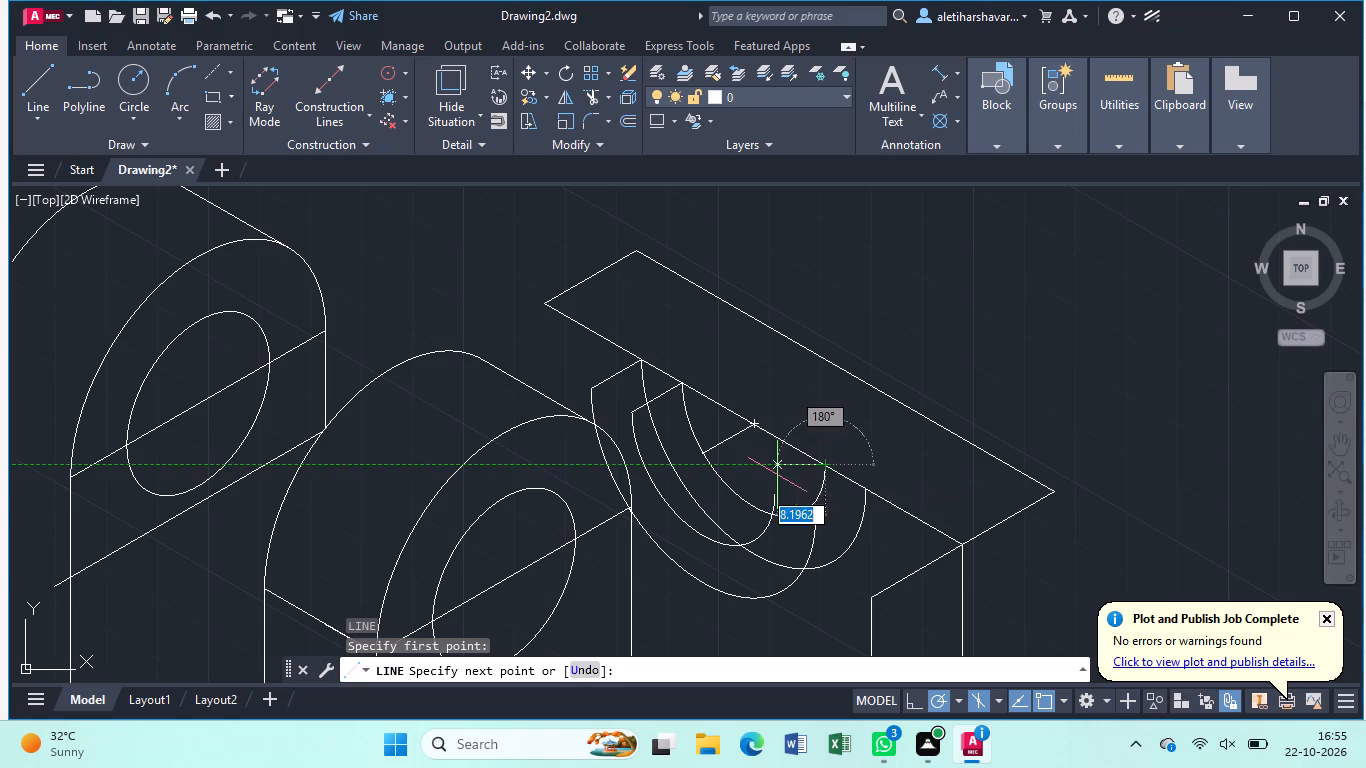
click(771, 490)
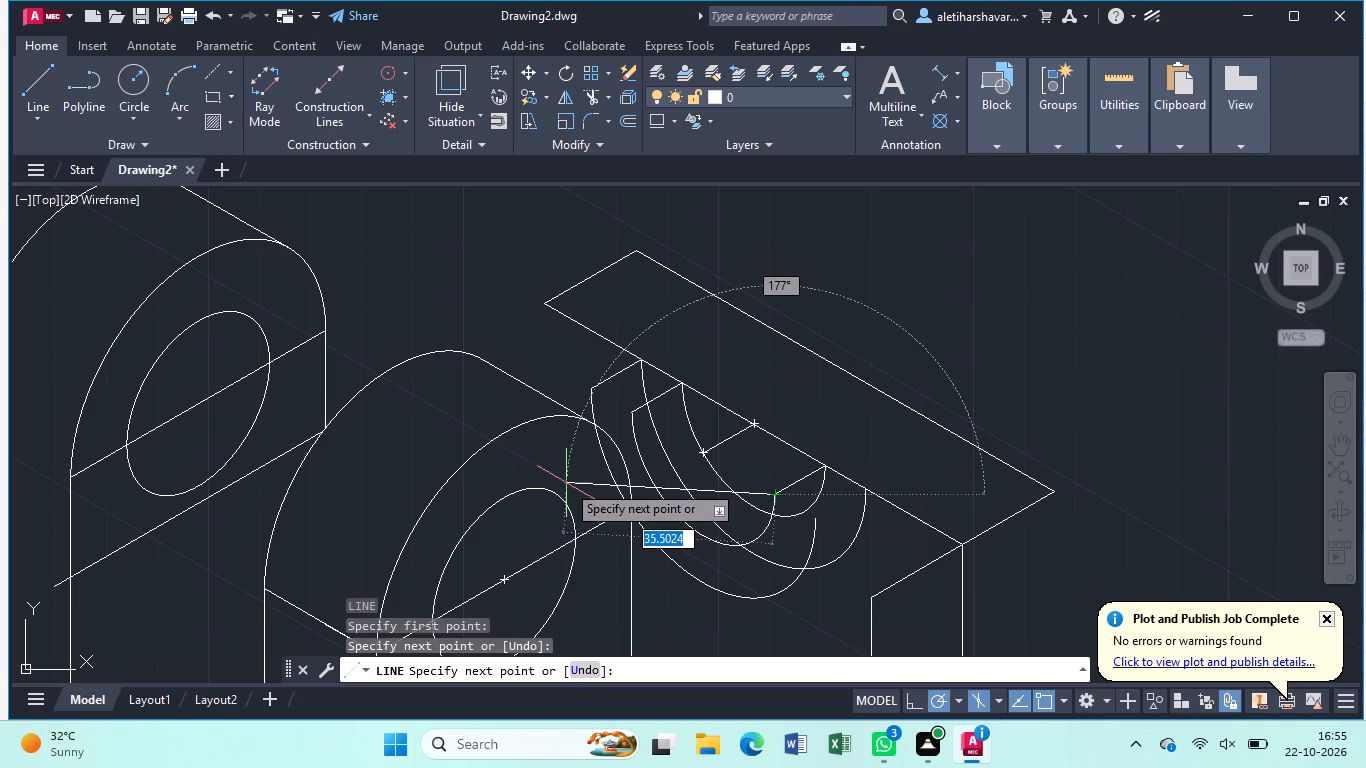
key(Escape)
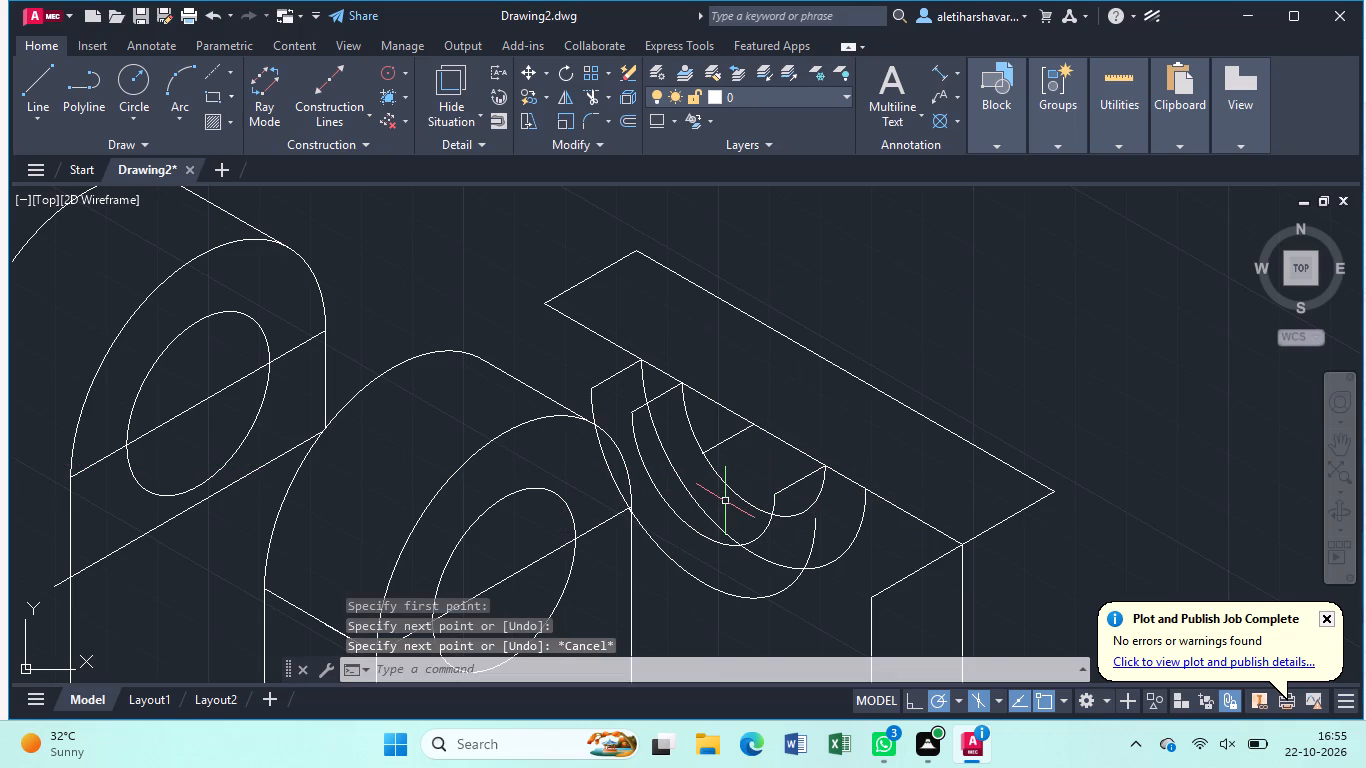
key(Return)
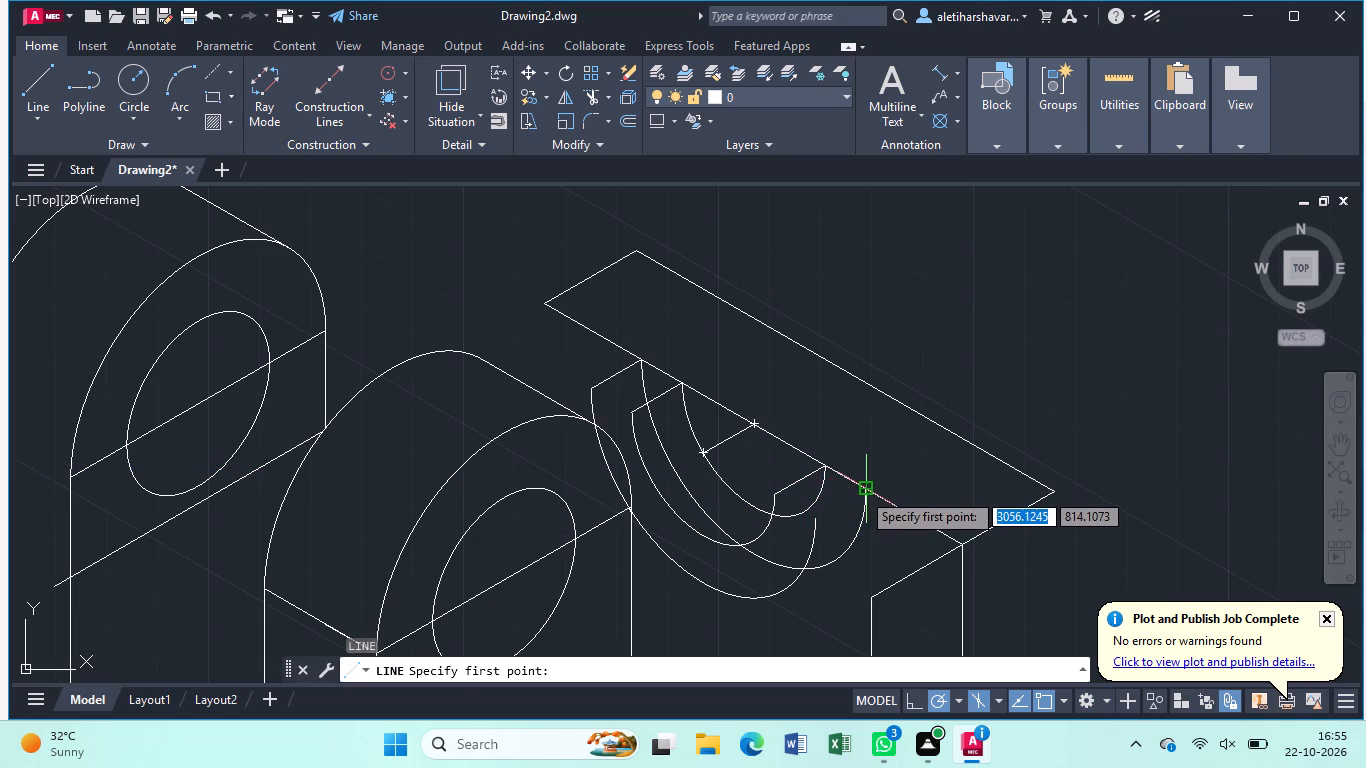
click(861, 491)
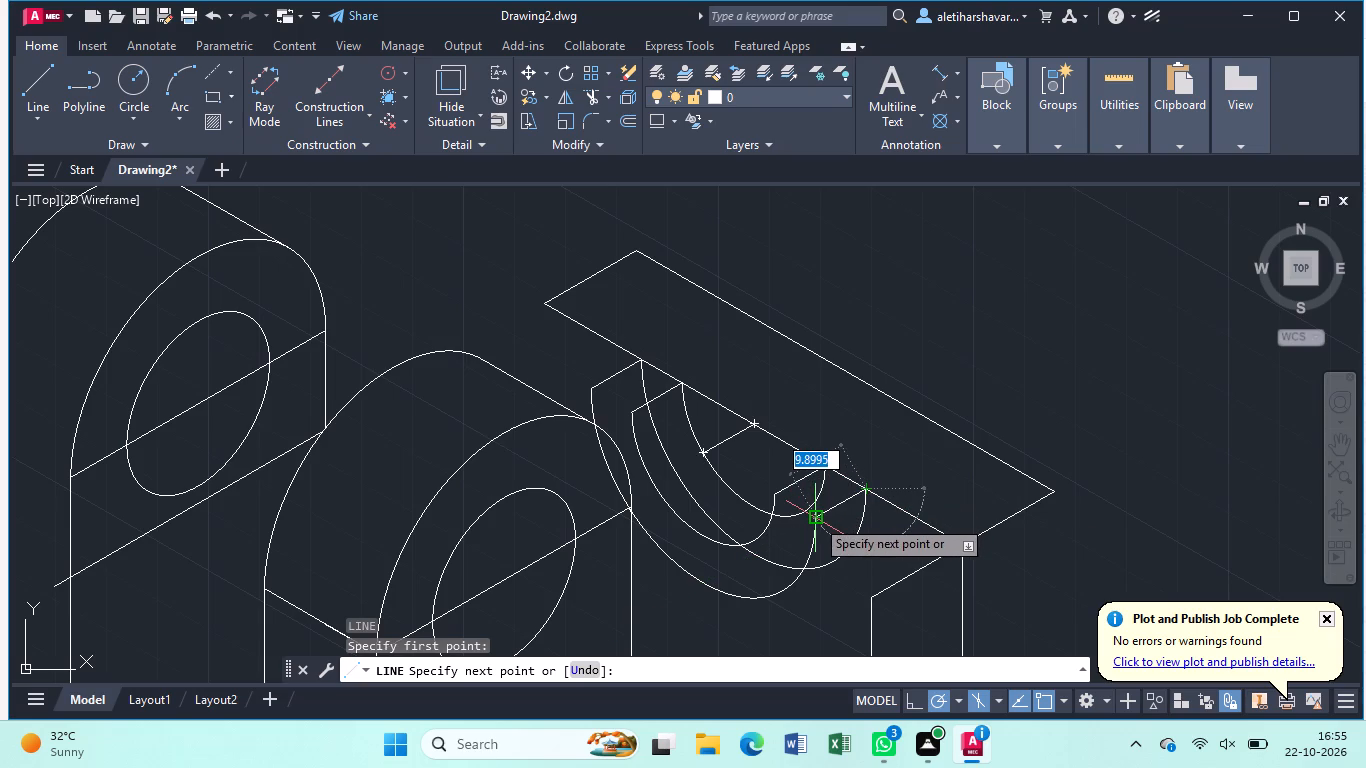
drag(815, 518, 803, 523)
key(Escape)
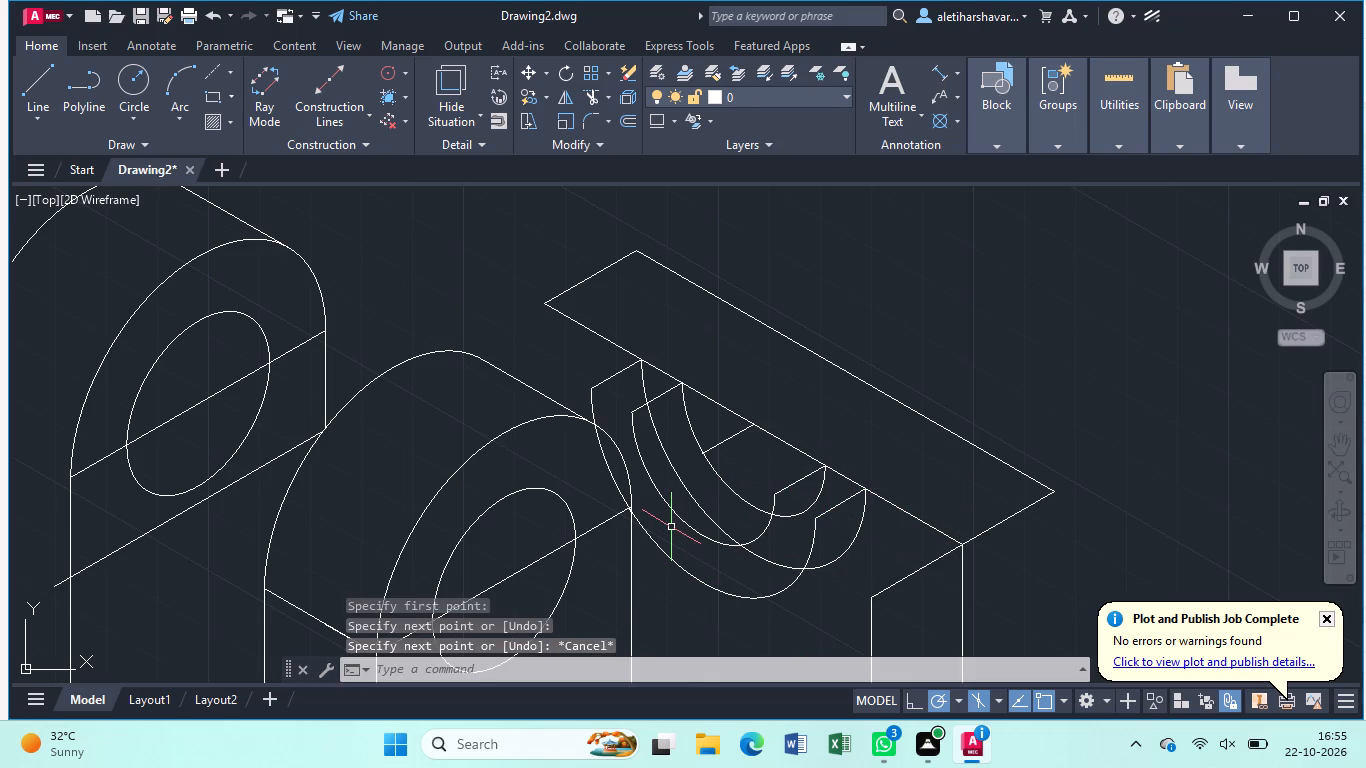
Delete the 10-unit construction line at the shared centre of the half arcs.
click(730, 440)
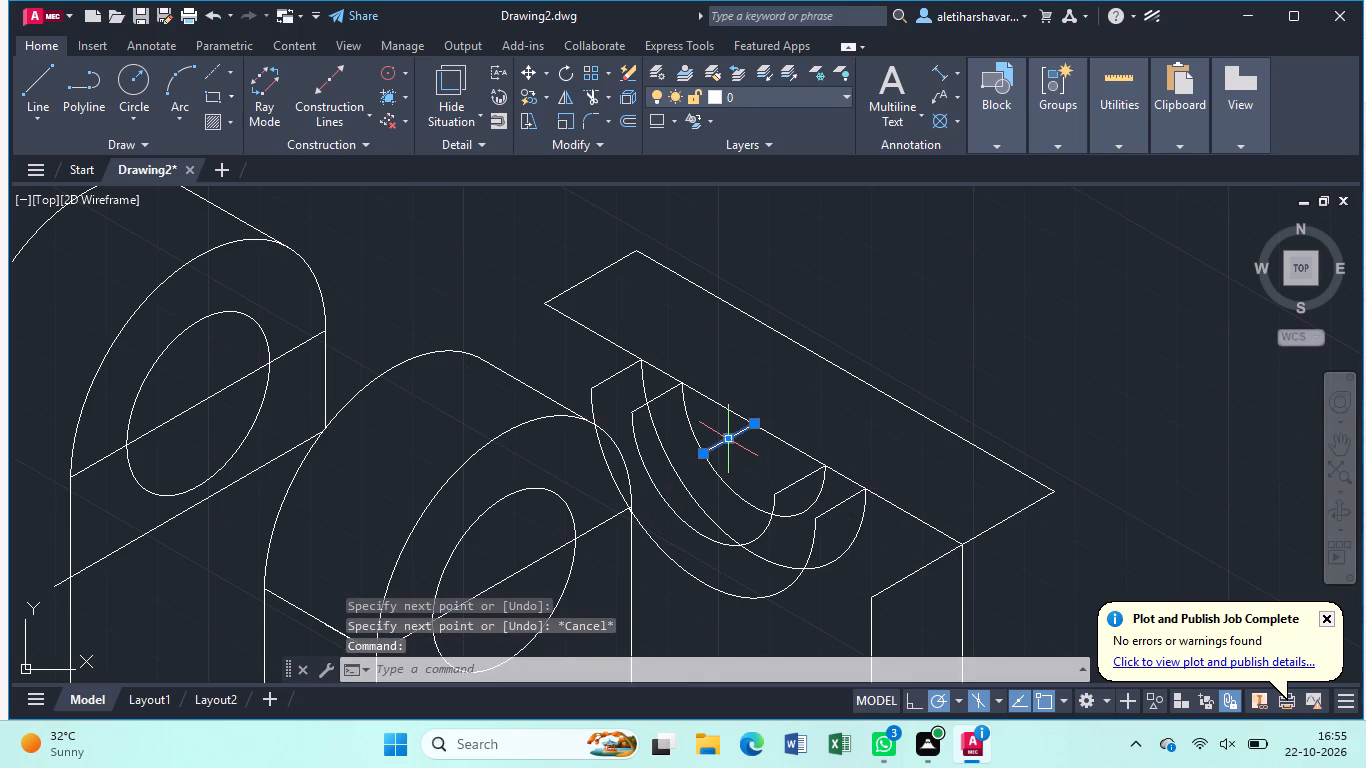
key(Delete)
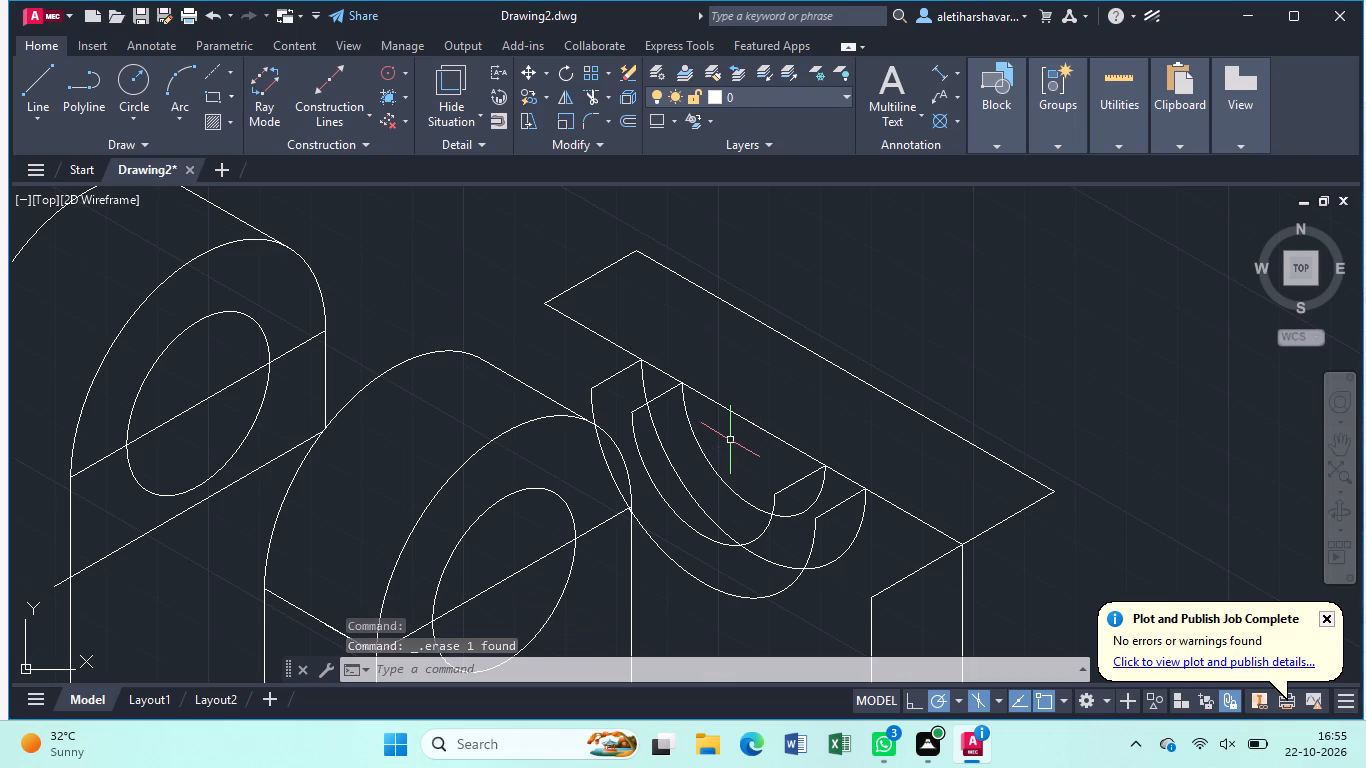
Draw a line between the copied inner and outer arcs' ends on each side, closing the half-round's front face.
key(l)
key(Return)
click(589, 389)
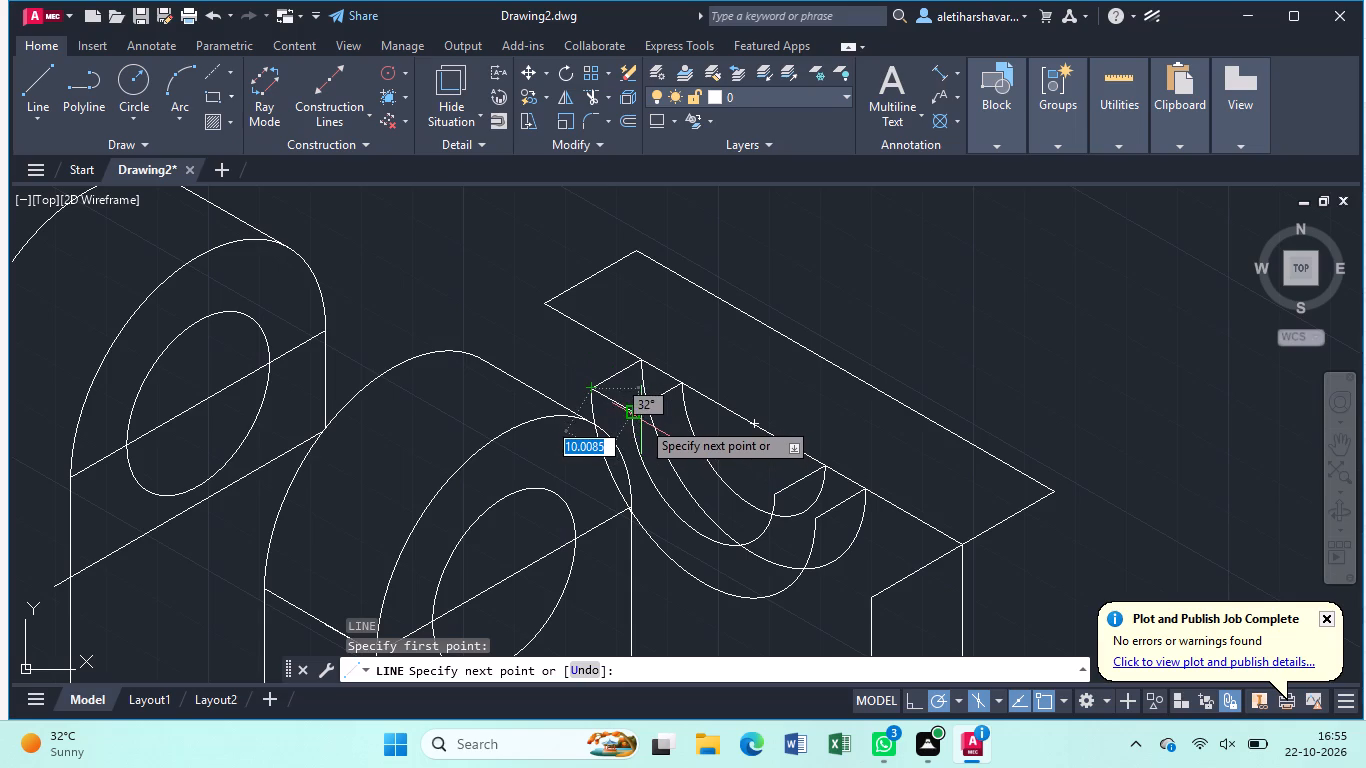
click(641, 420)
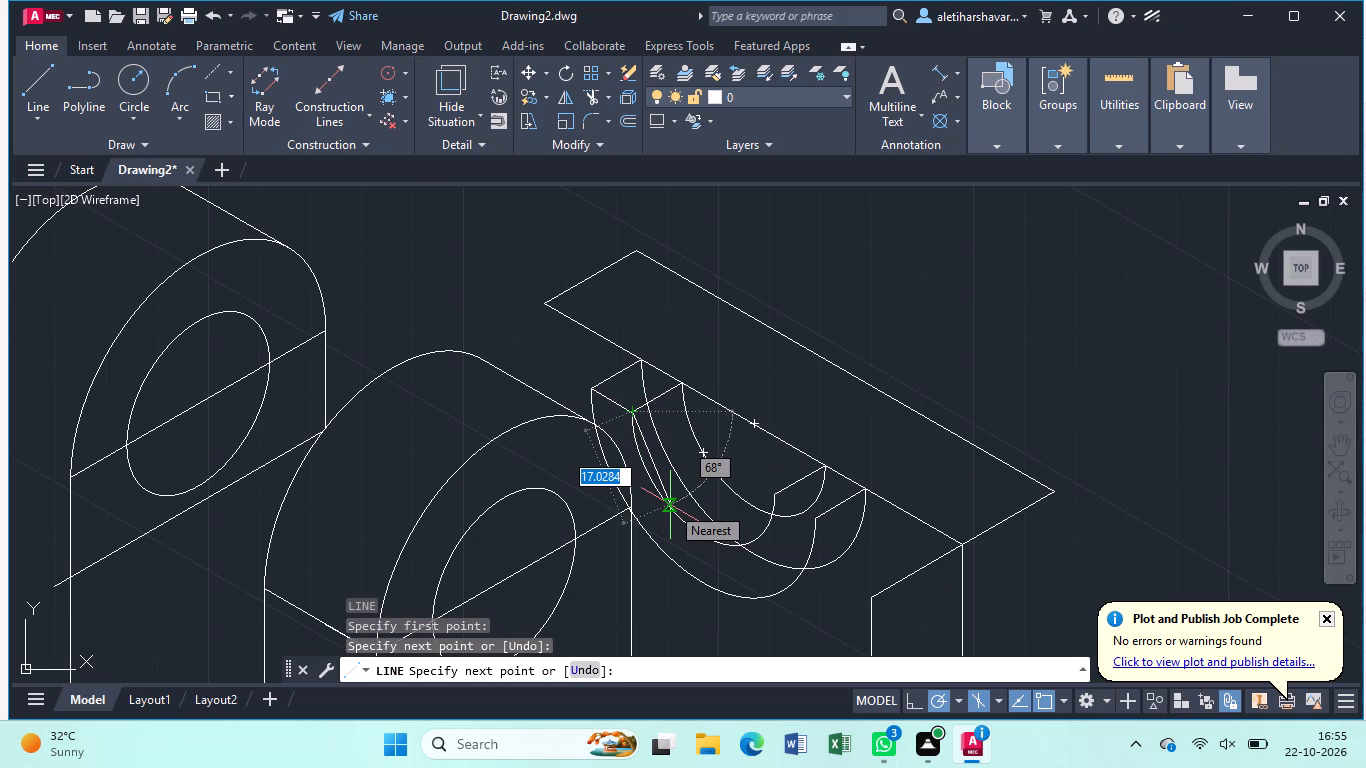
key(Escape)
key(l)
key(Return)
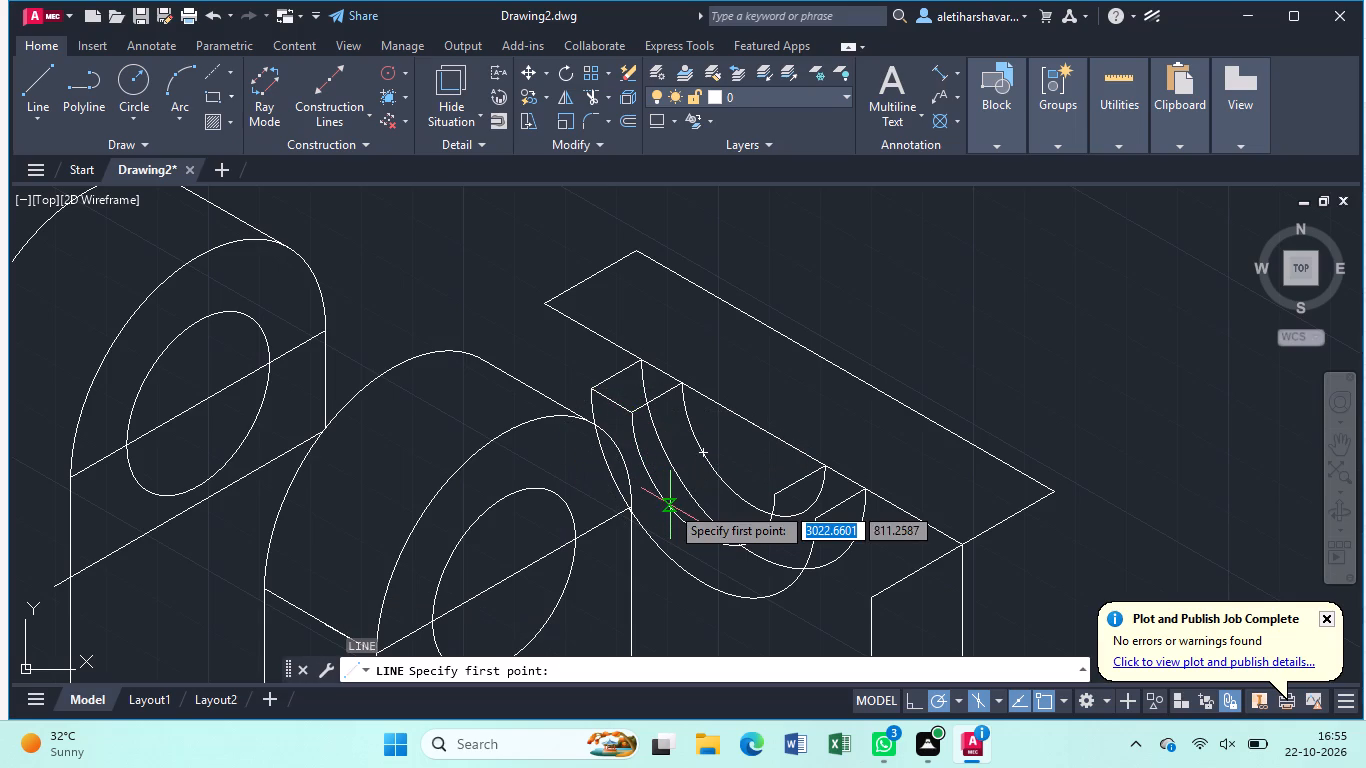
click(776, 499)
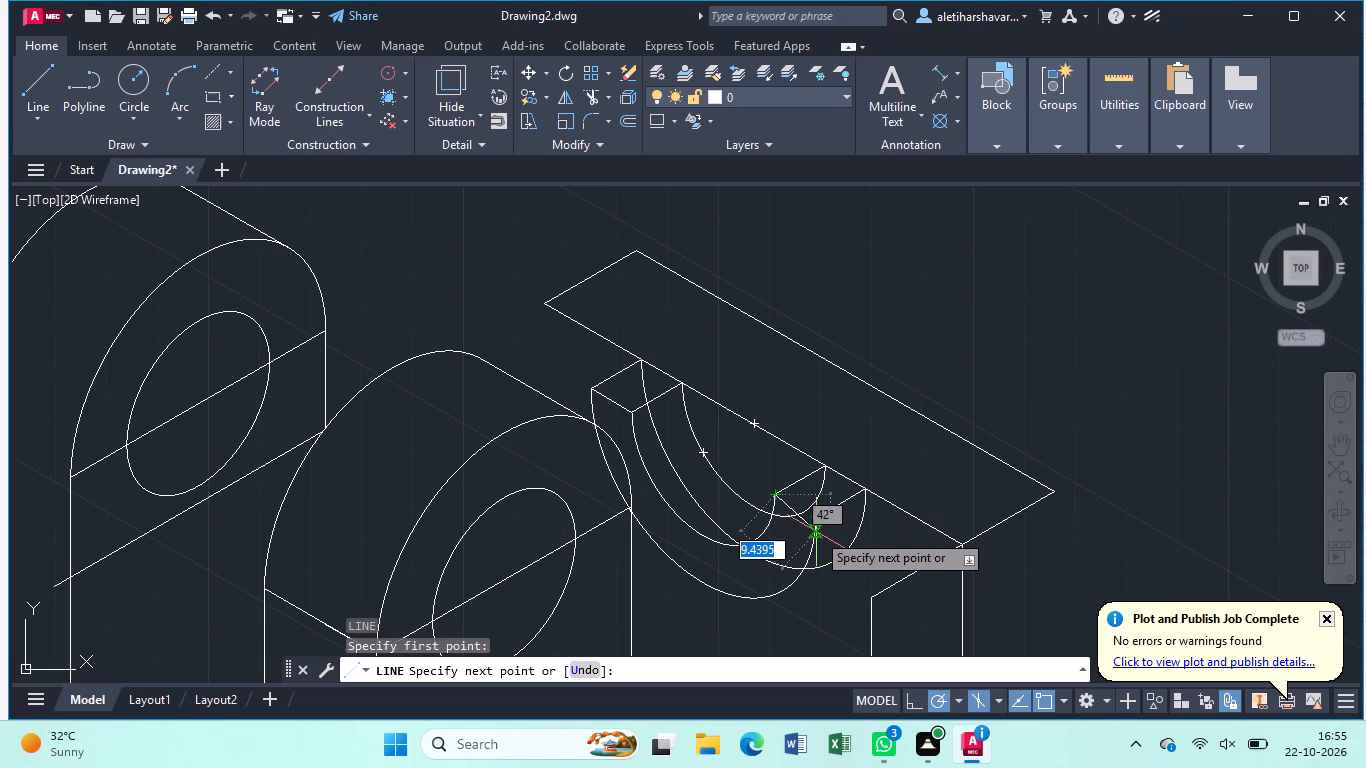
click(811, 520)
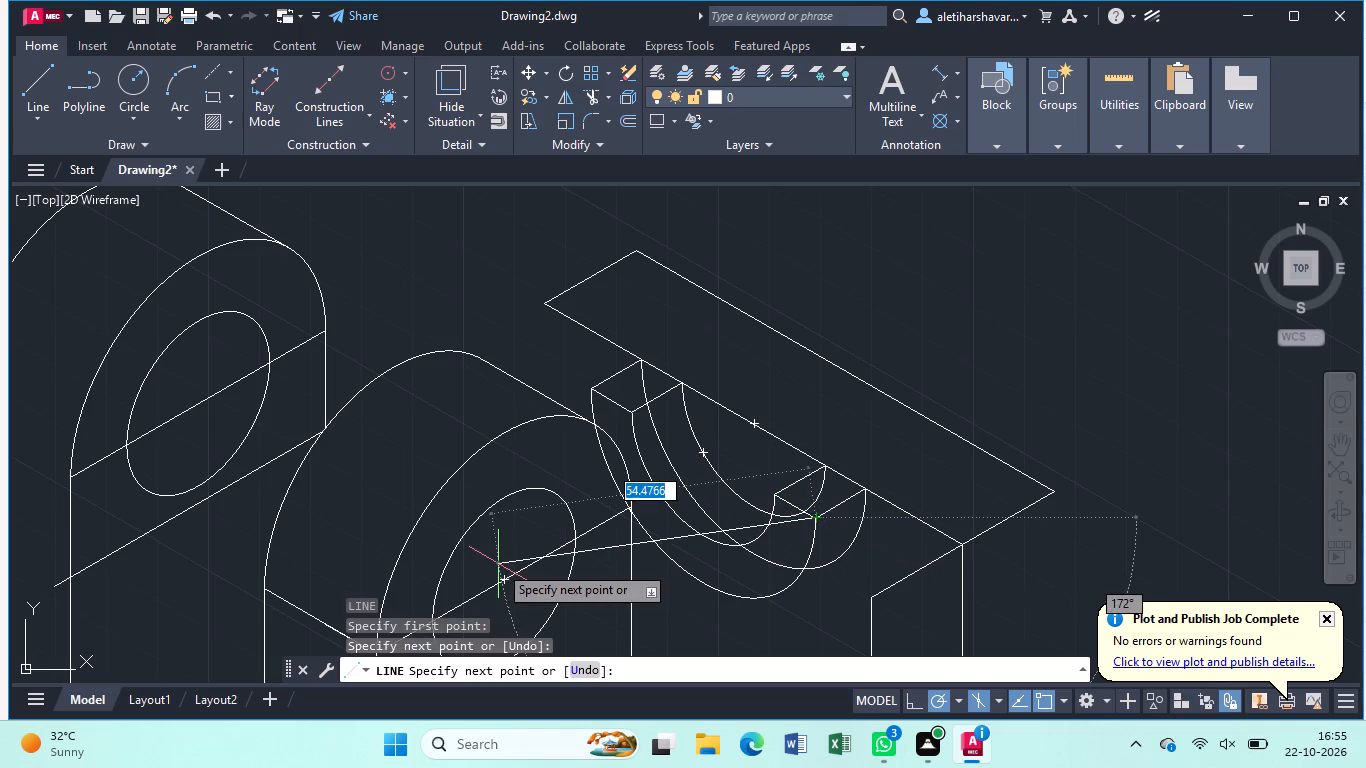
key(Escape)
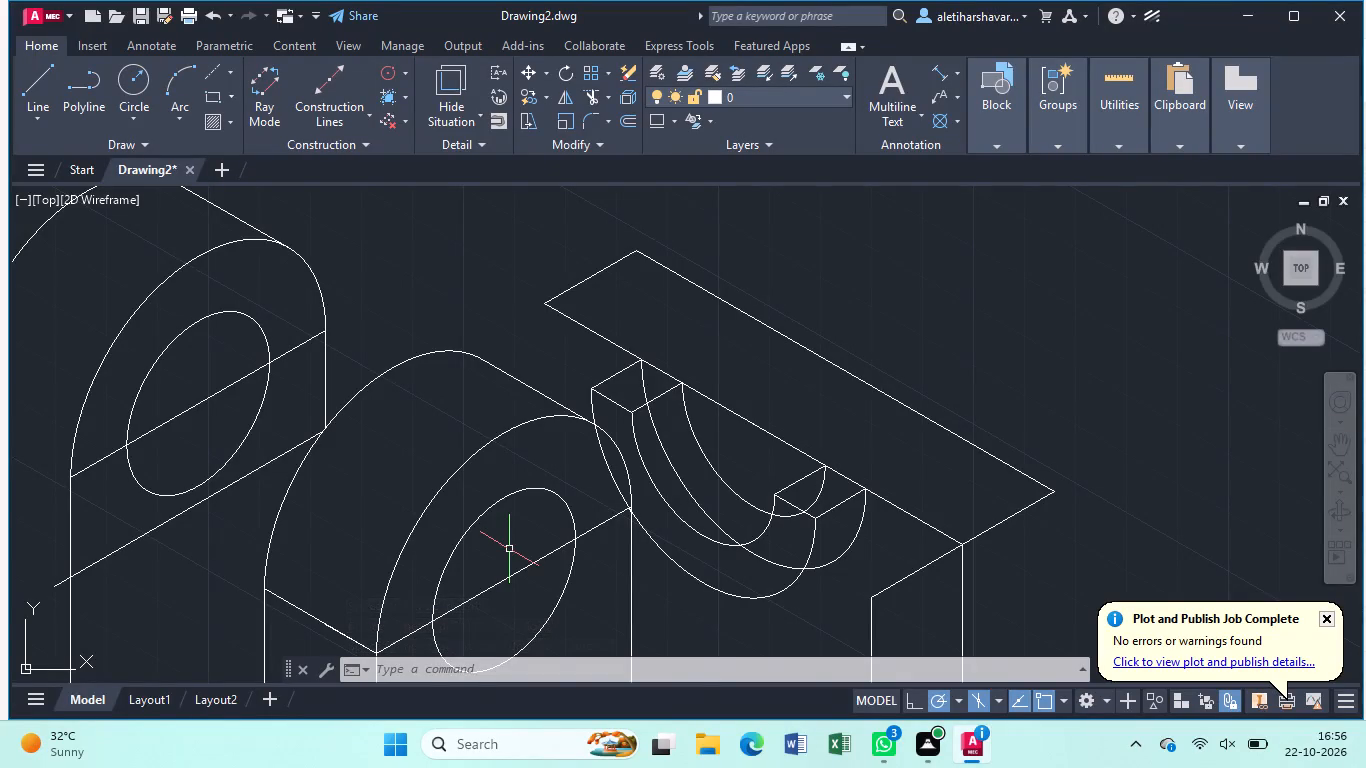
Draw a silhouette line joining the lower curve of the original radius 22 arc to the matching point on its copy.
key(l)
key(Return)
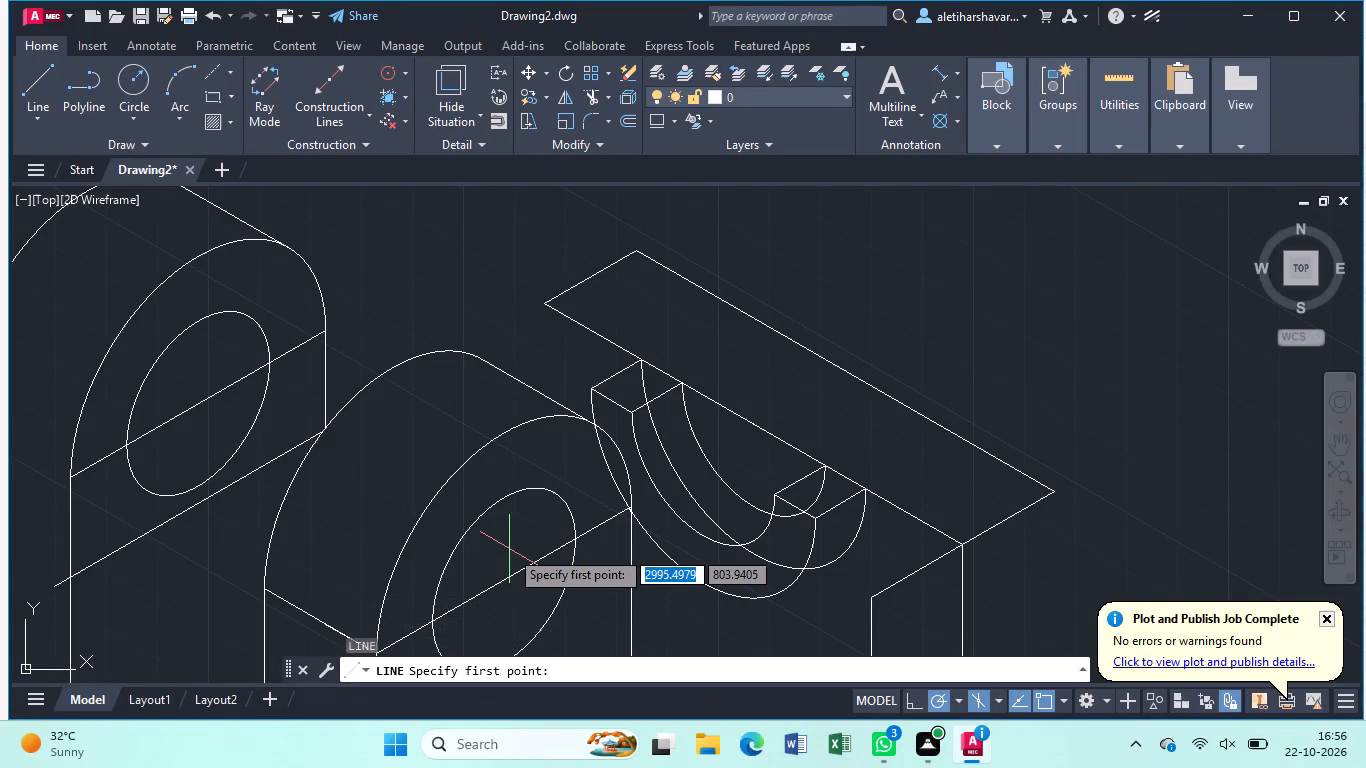
click(833, 568)
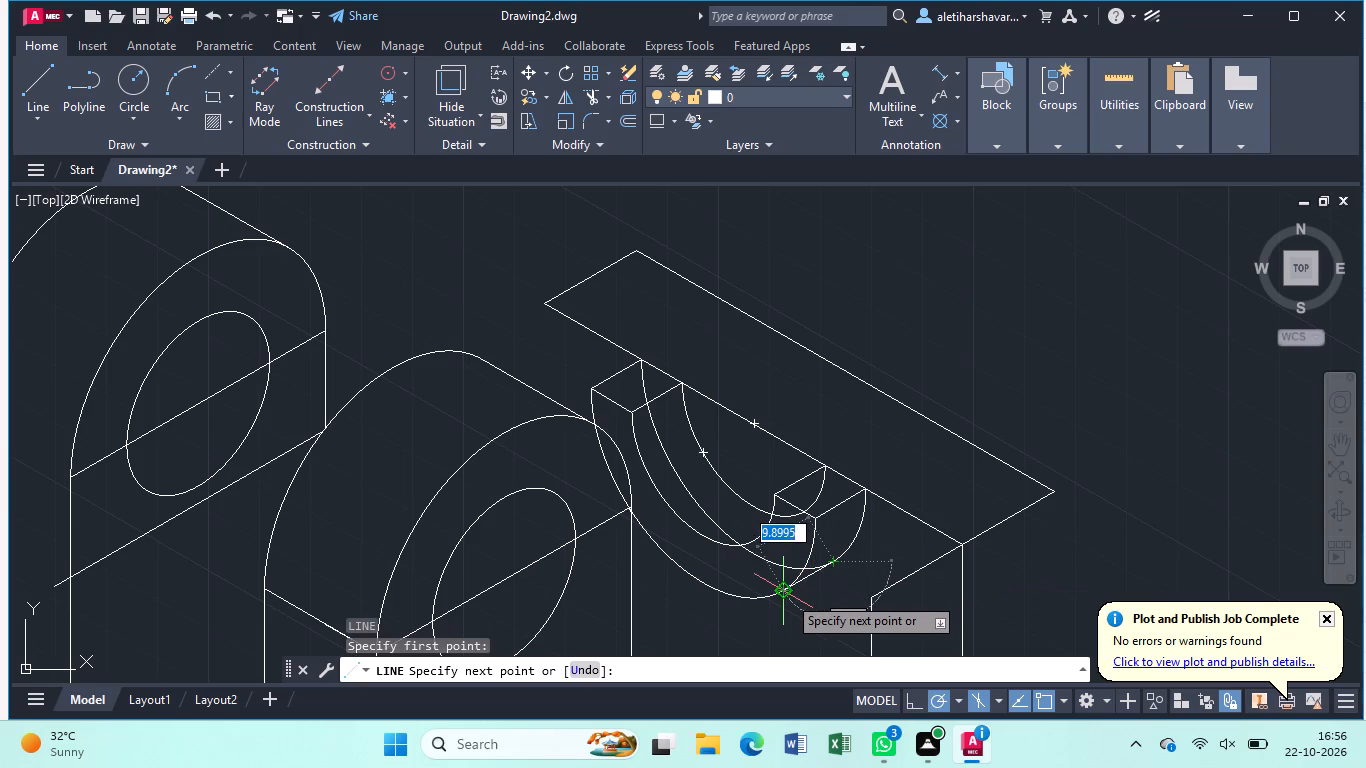
click(787, 595)
key(Escape)
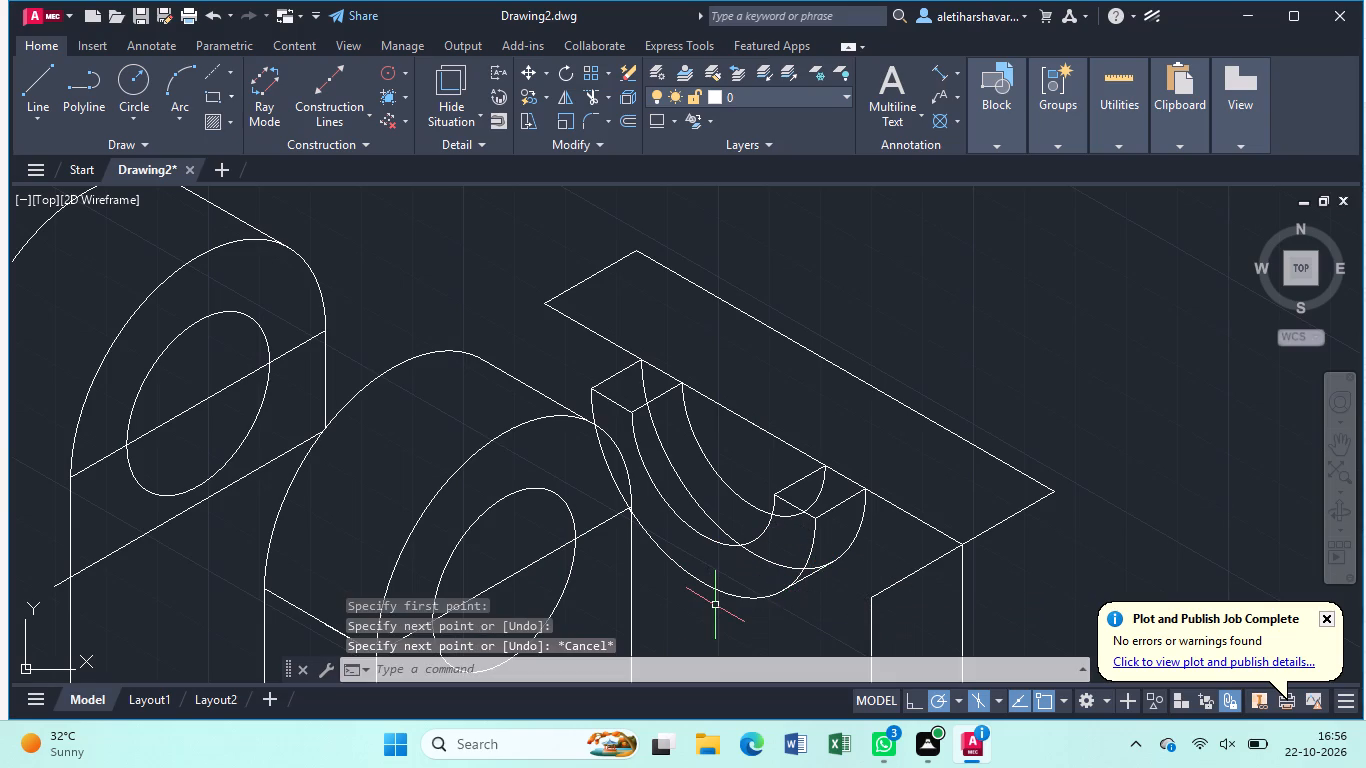
Trim the hidden portions of the original radius 22 and radius 14 arcs behind the half-round's front face and end faces.
text(tr)
key(Return)
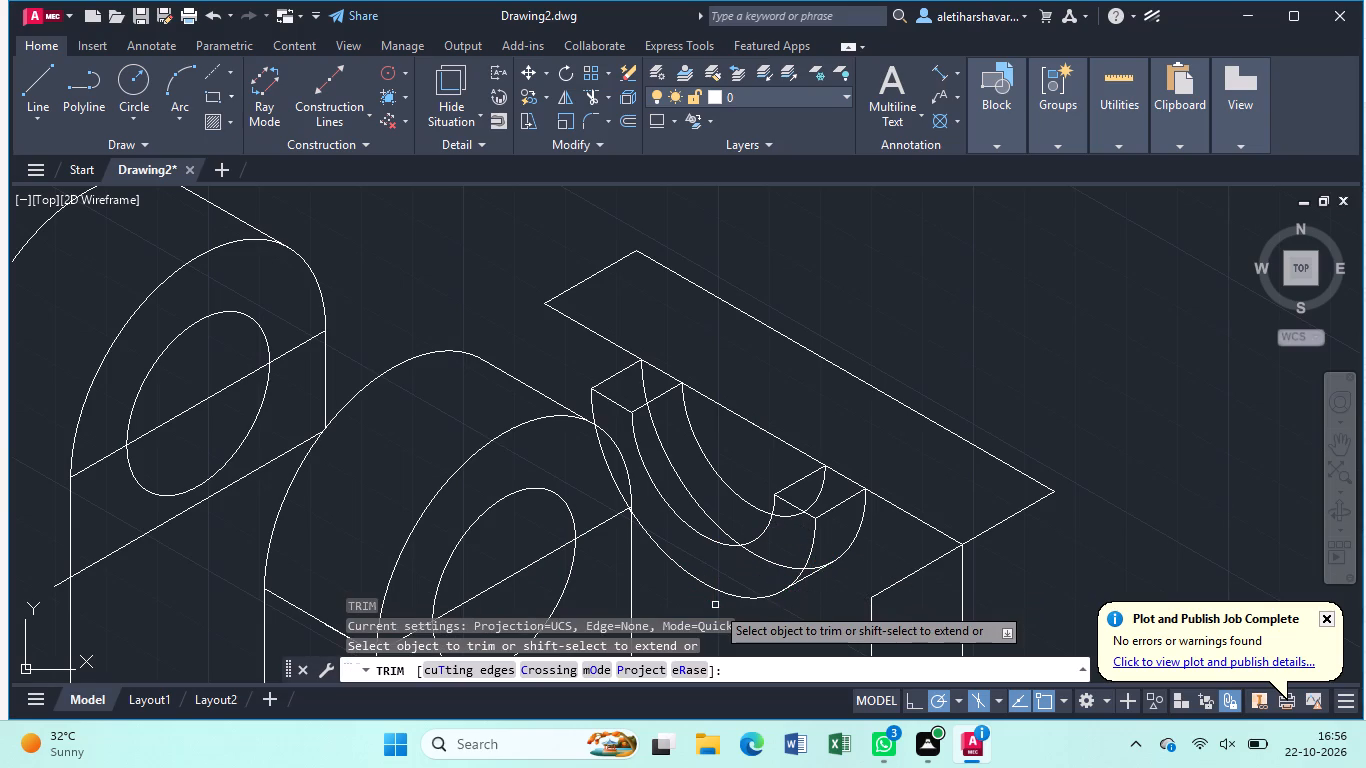
click(811, 568)
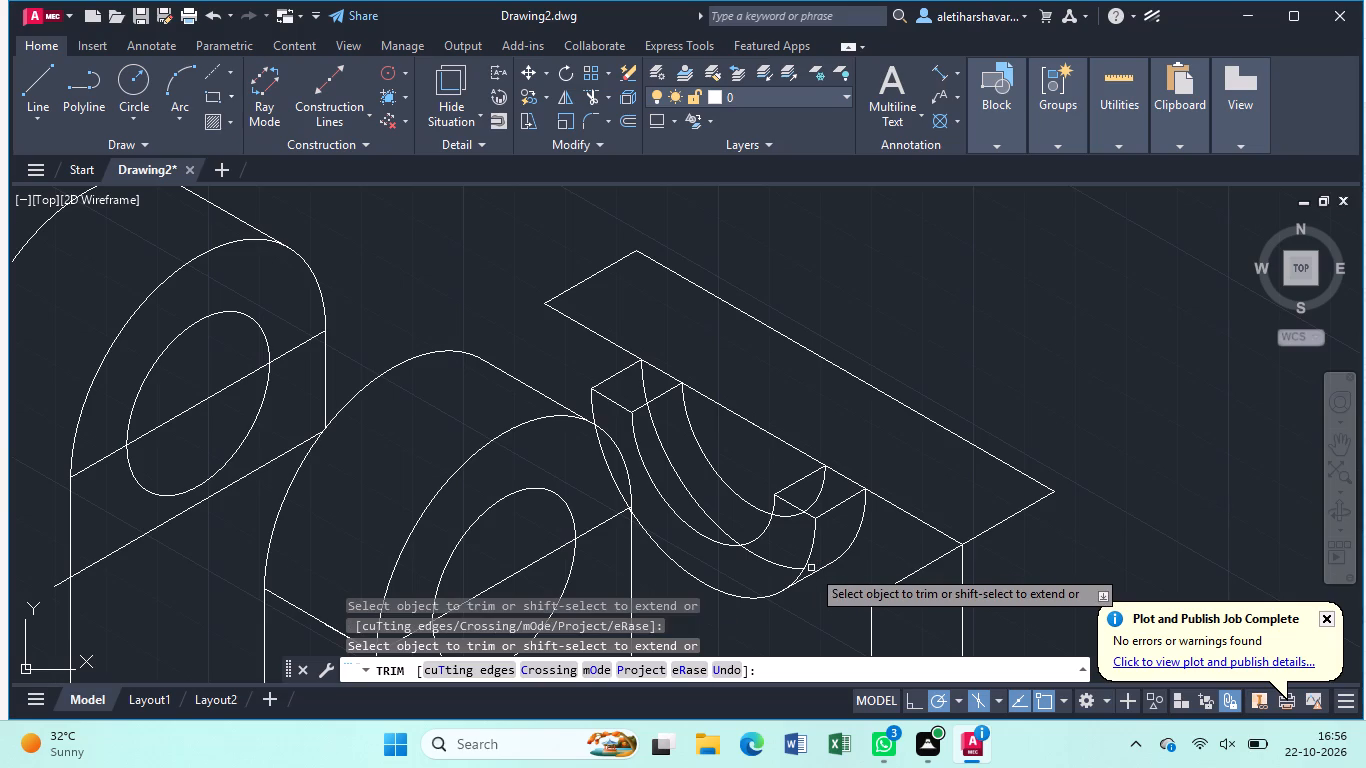
click(767, 562)
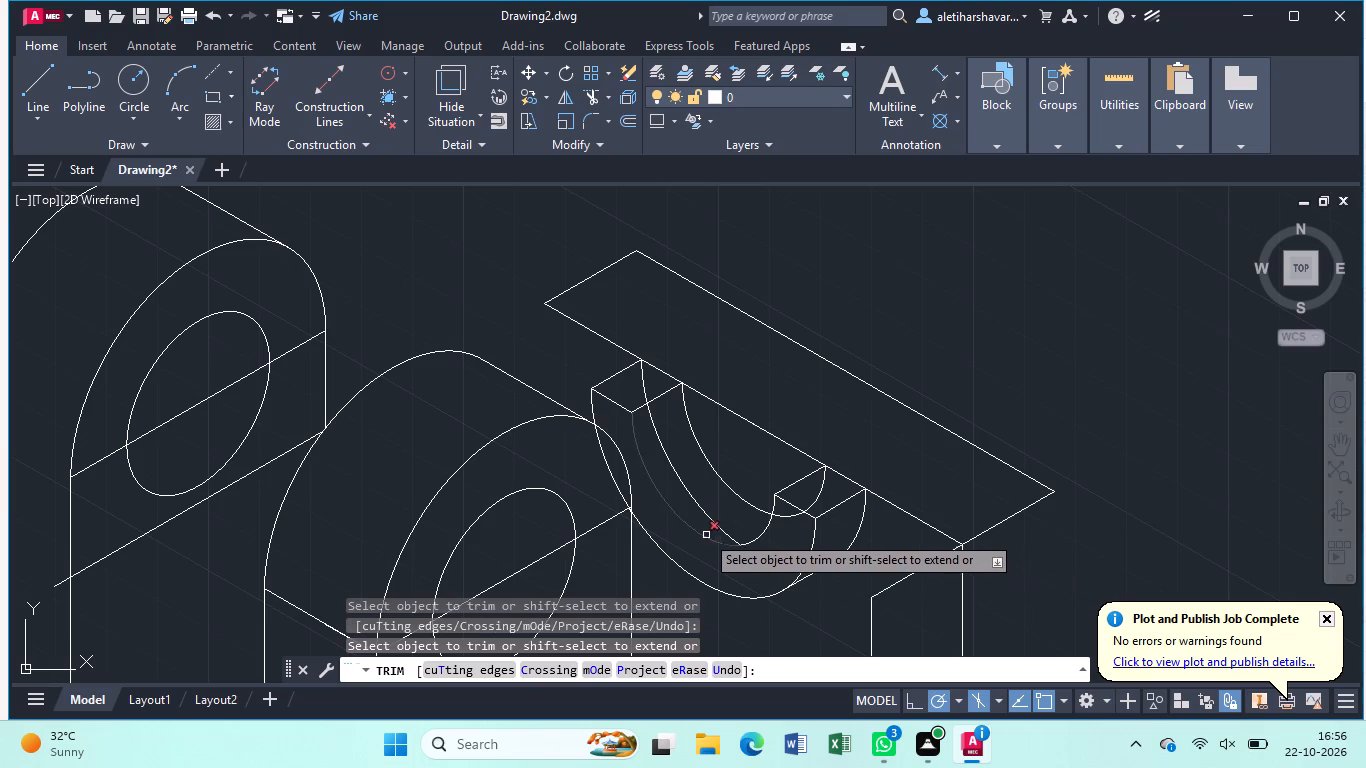
click(703, 506)
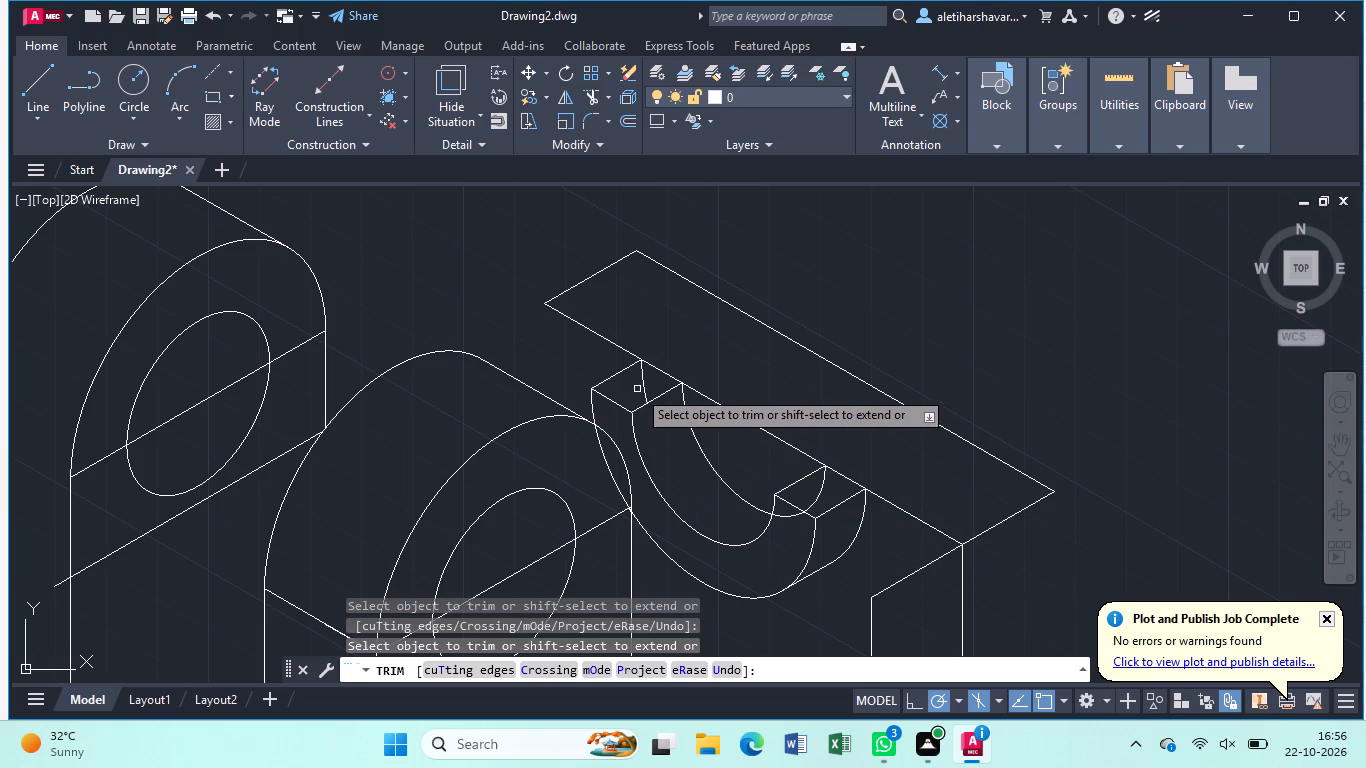
click(646, 388)
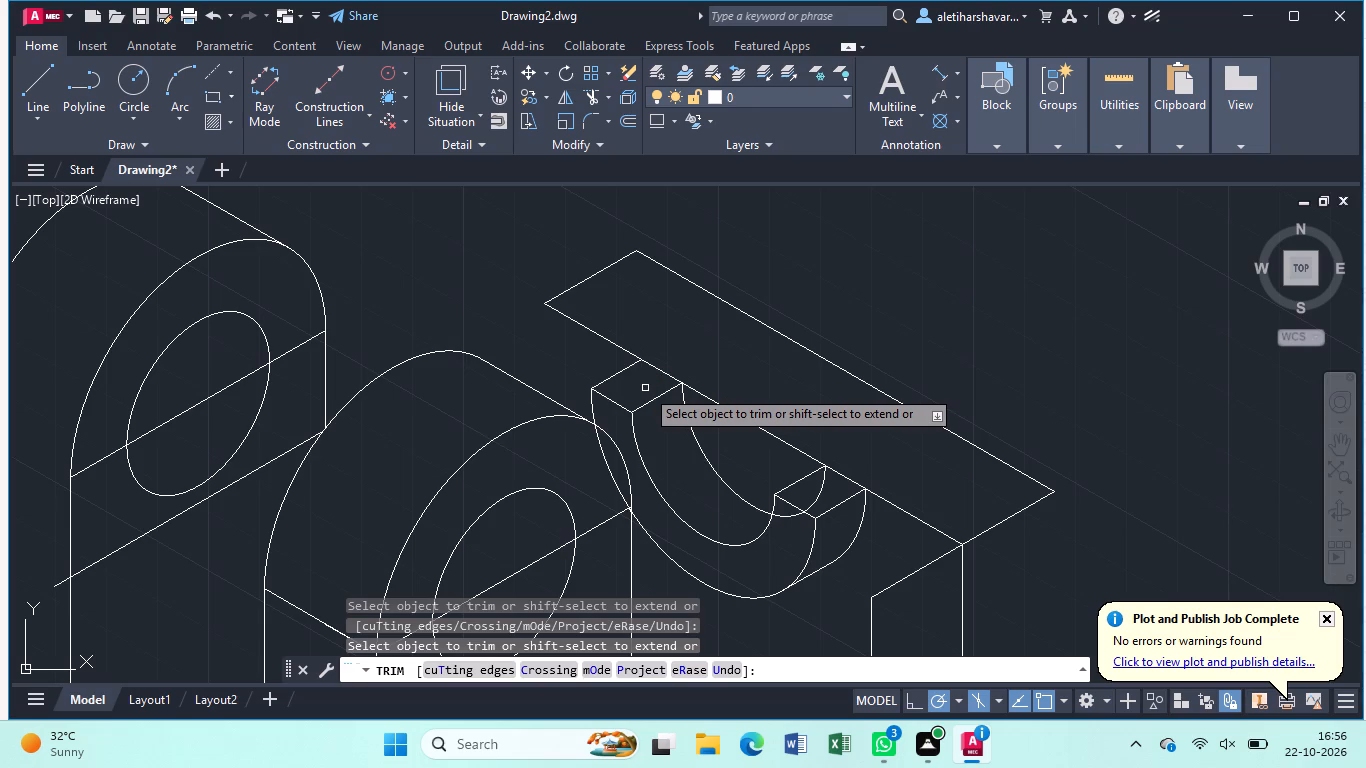
click(695, 433)
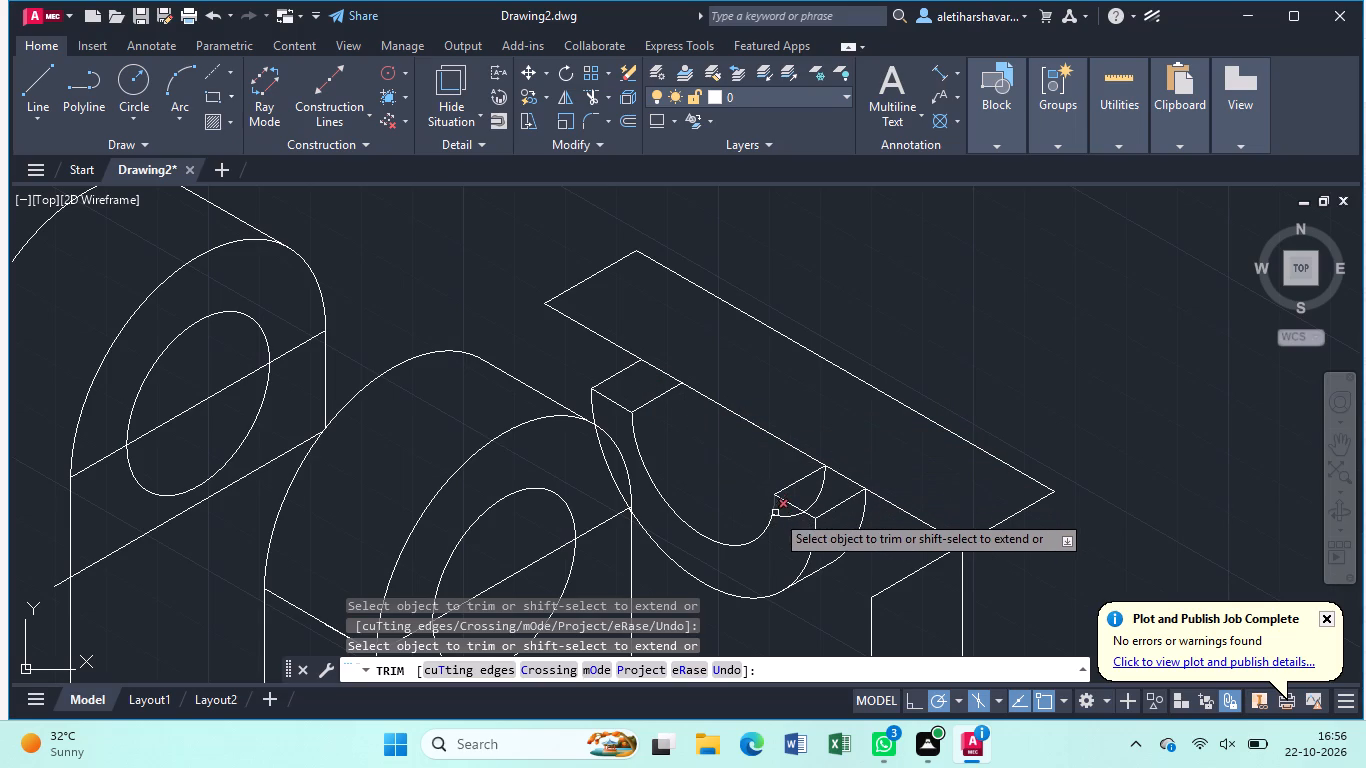
click(785, 517)
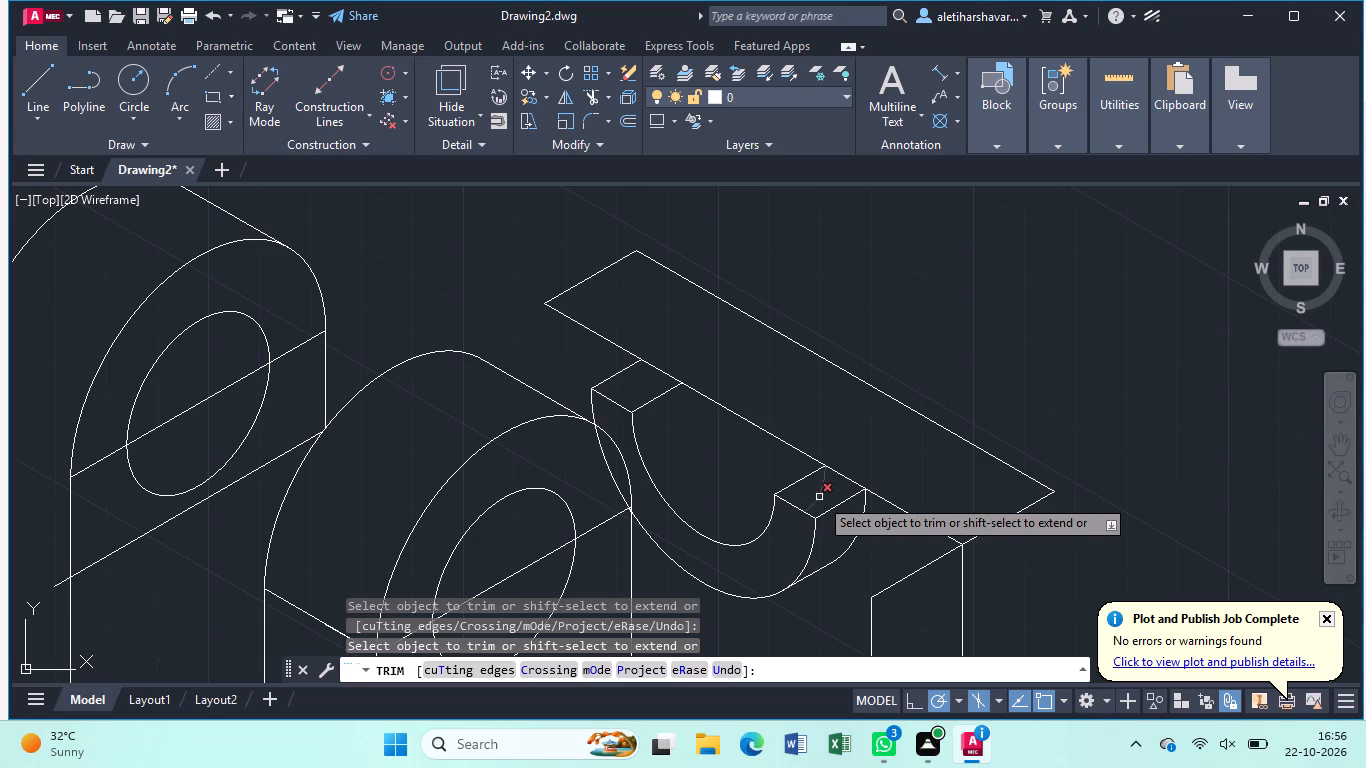
click(819, 497)
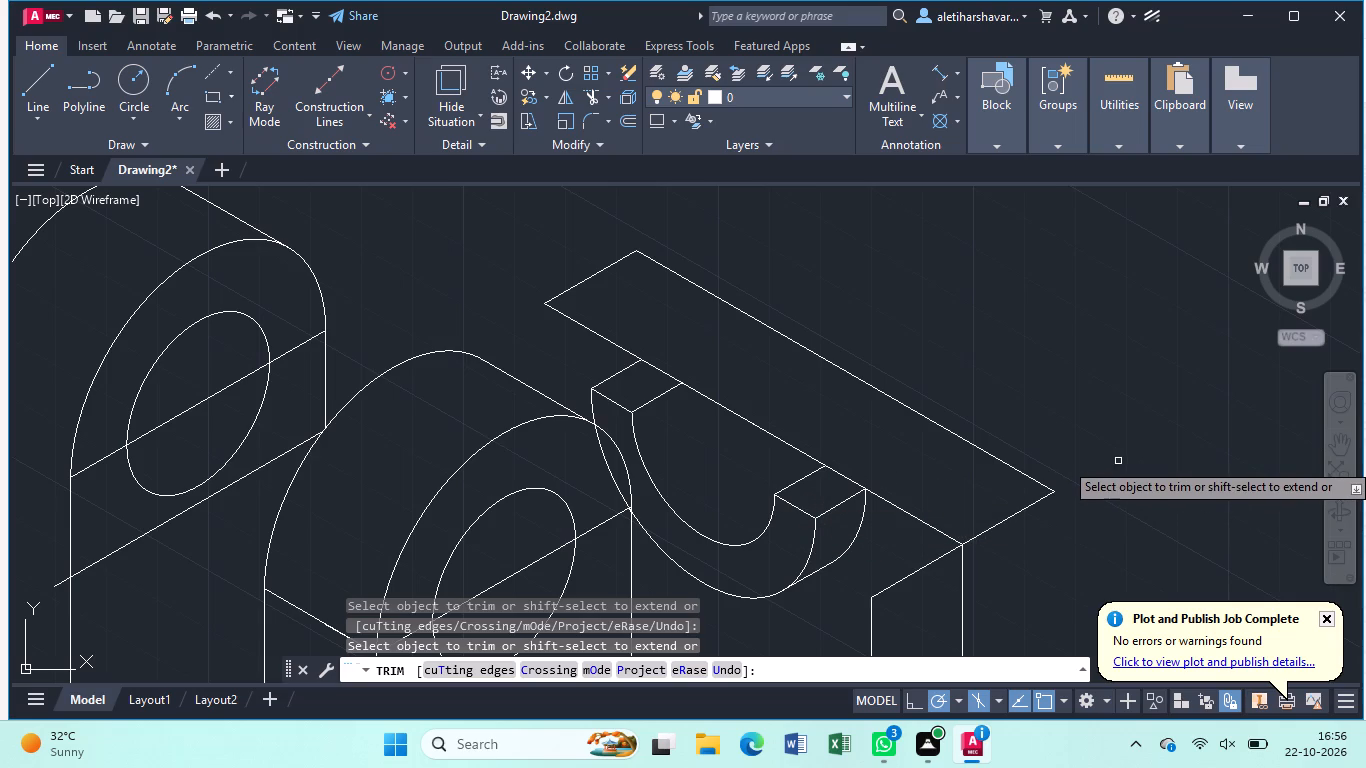
key(Escape)
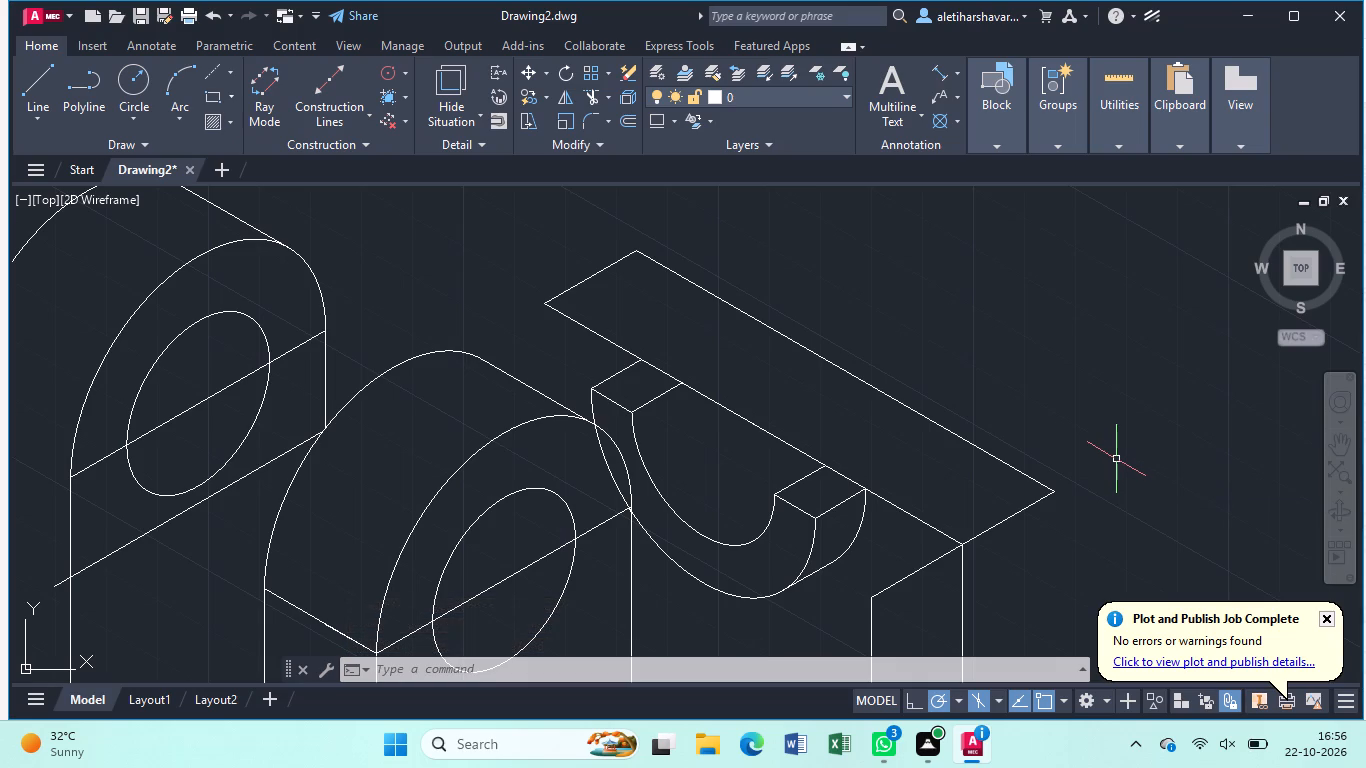
Draw a line about 22 units long at 30° from the radius 14 arc's upper end across the far block's top face.
key(l)
key(Return)
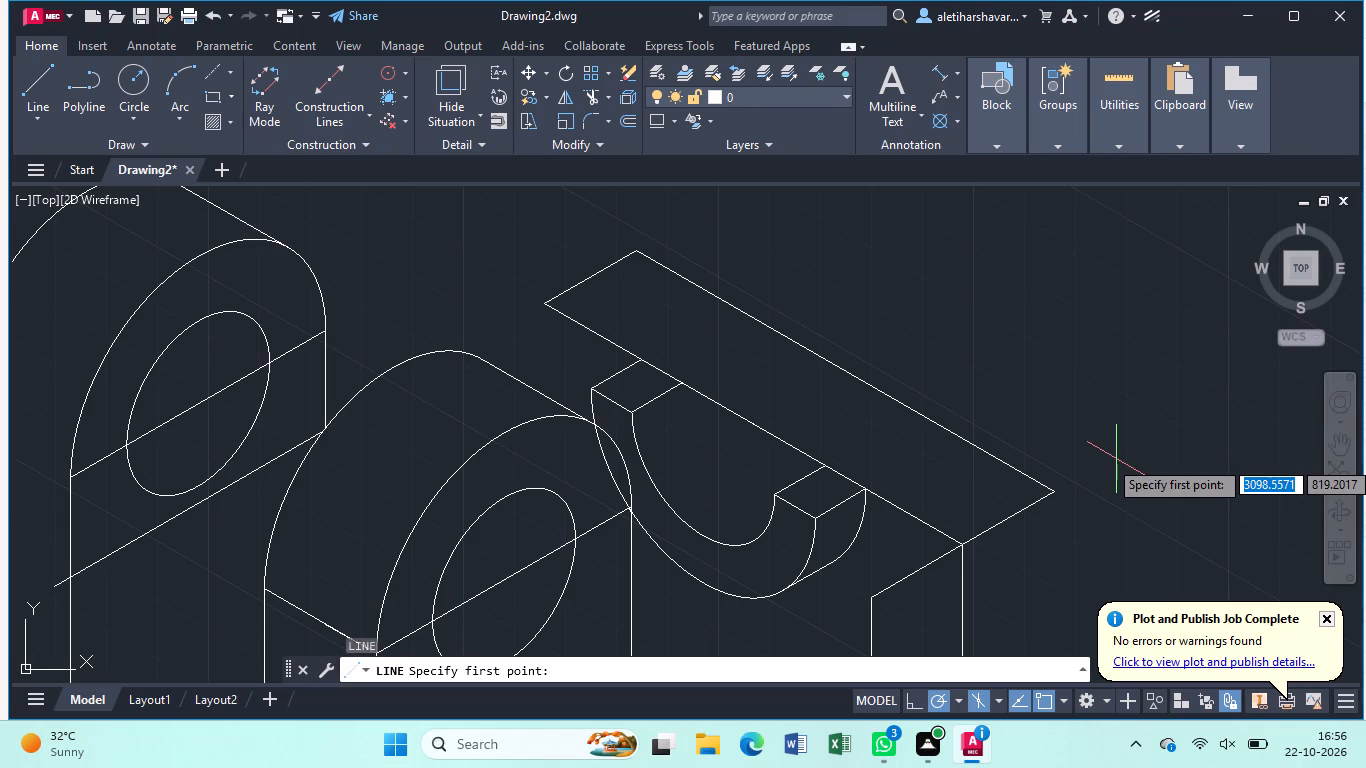
click(684, 381)
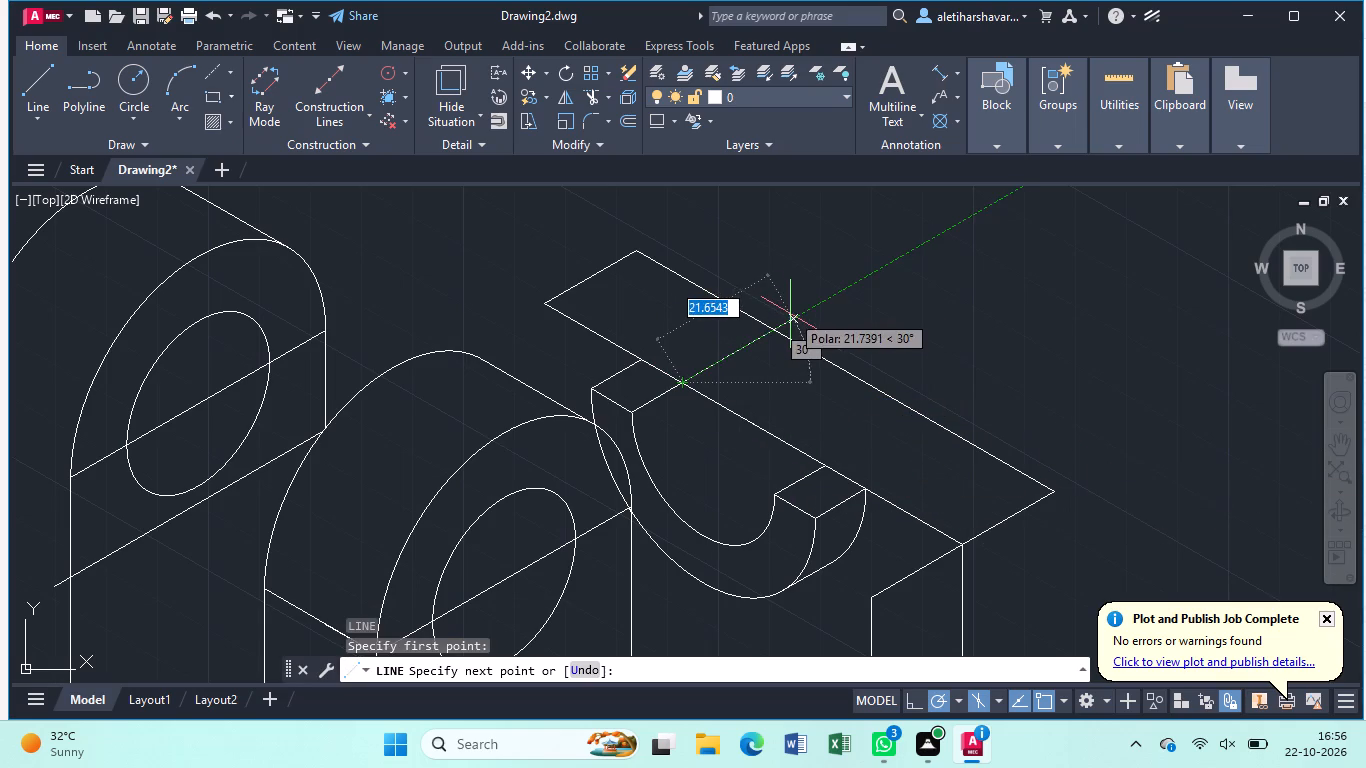
drag(791, 314, 813, 319)
key(Escape)
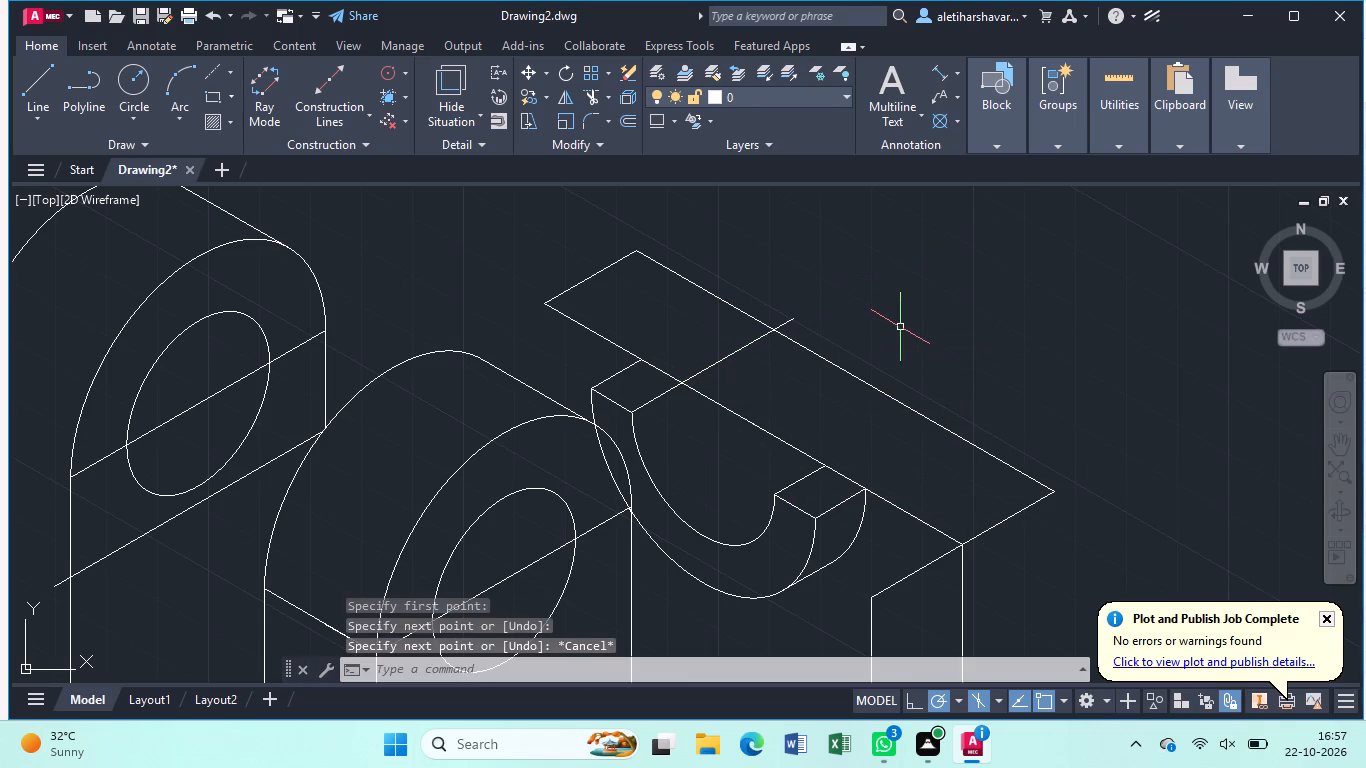
Trim the 30° line's overhang past the top face's back edge and the front-edge segment between the half-round's near-upright end lines.
text(tr)
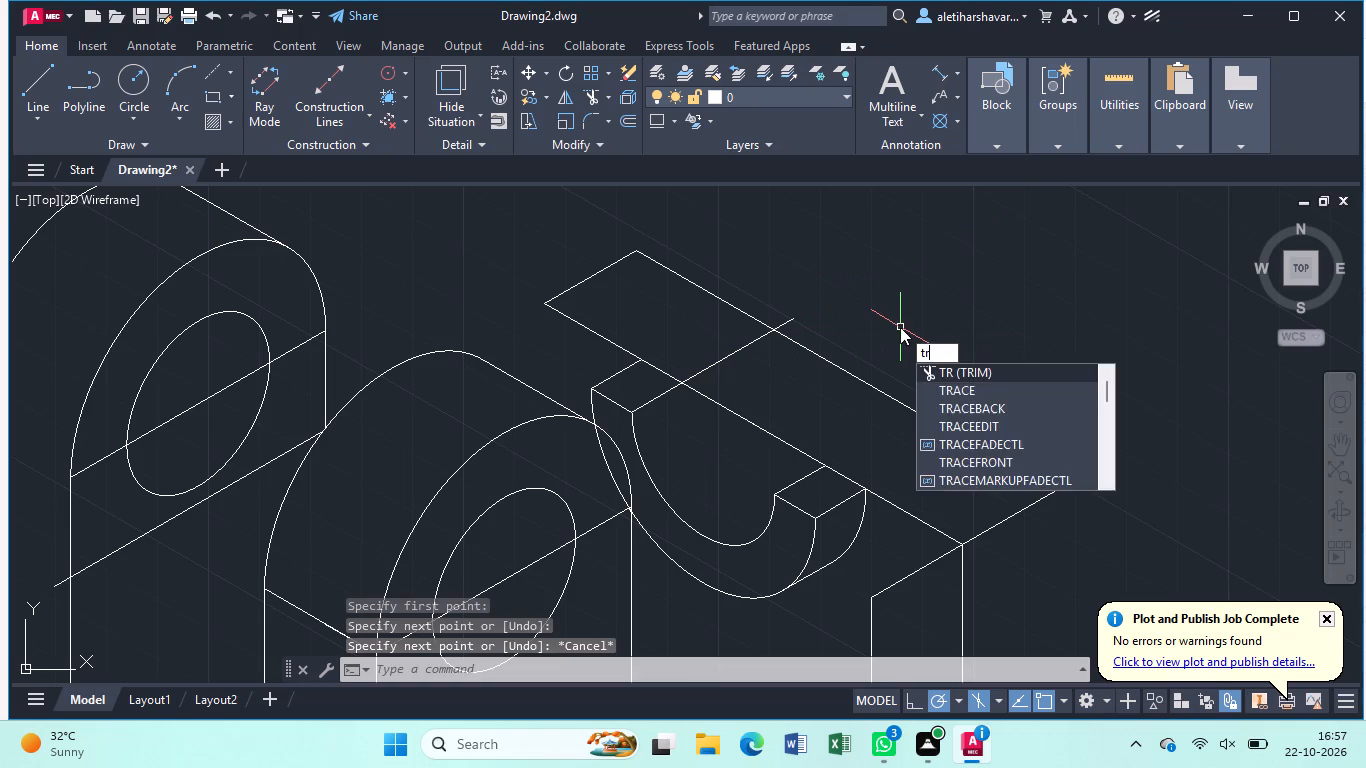
key(Return)
click(792, 318)
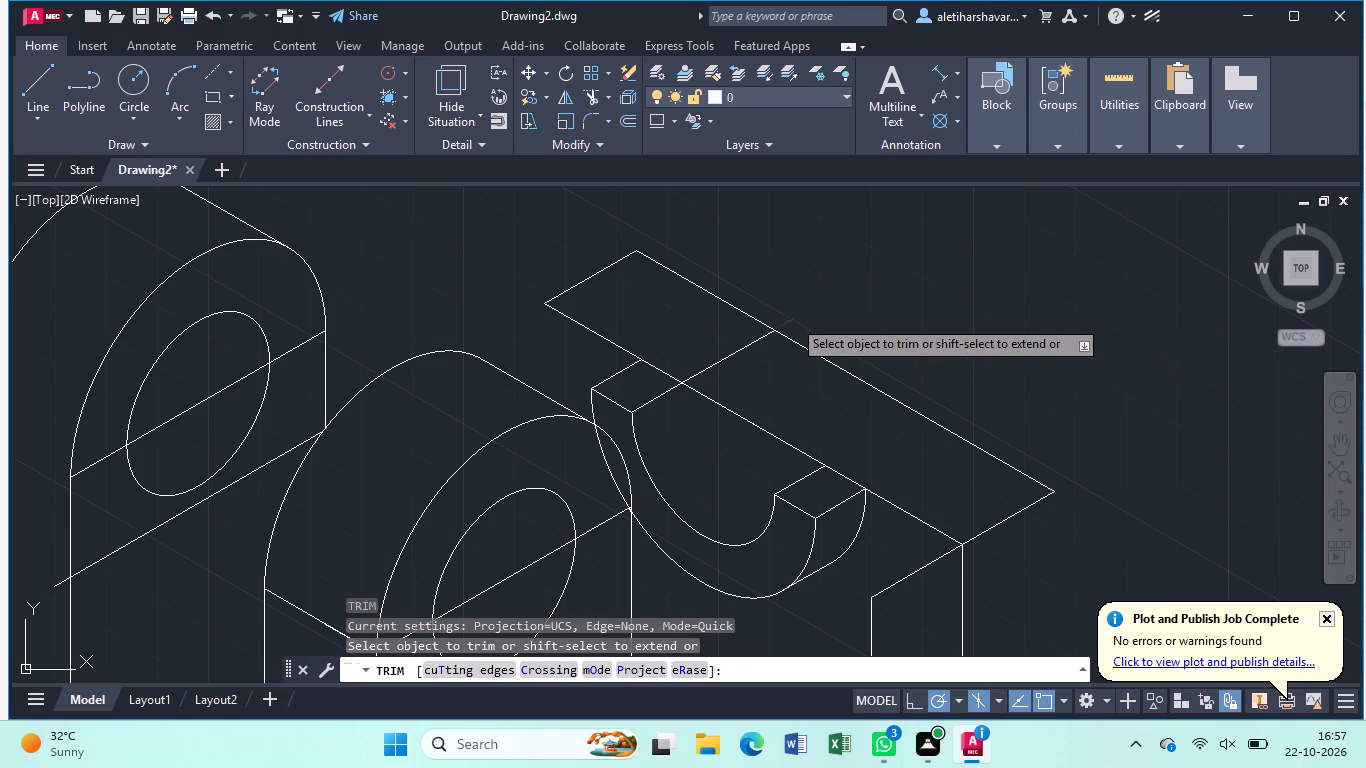
click(673, 377)
key(Escape)
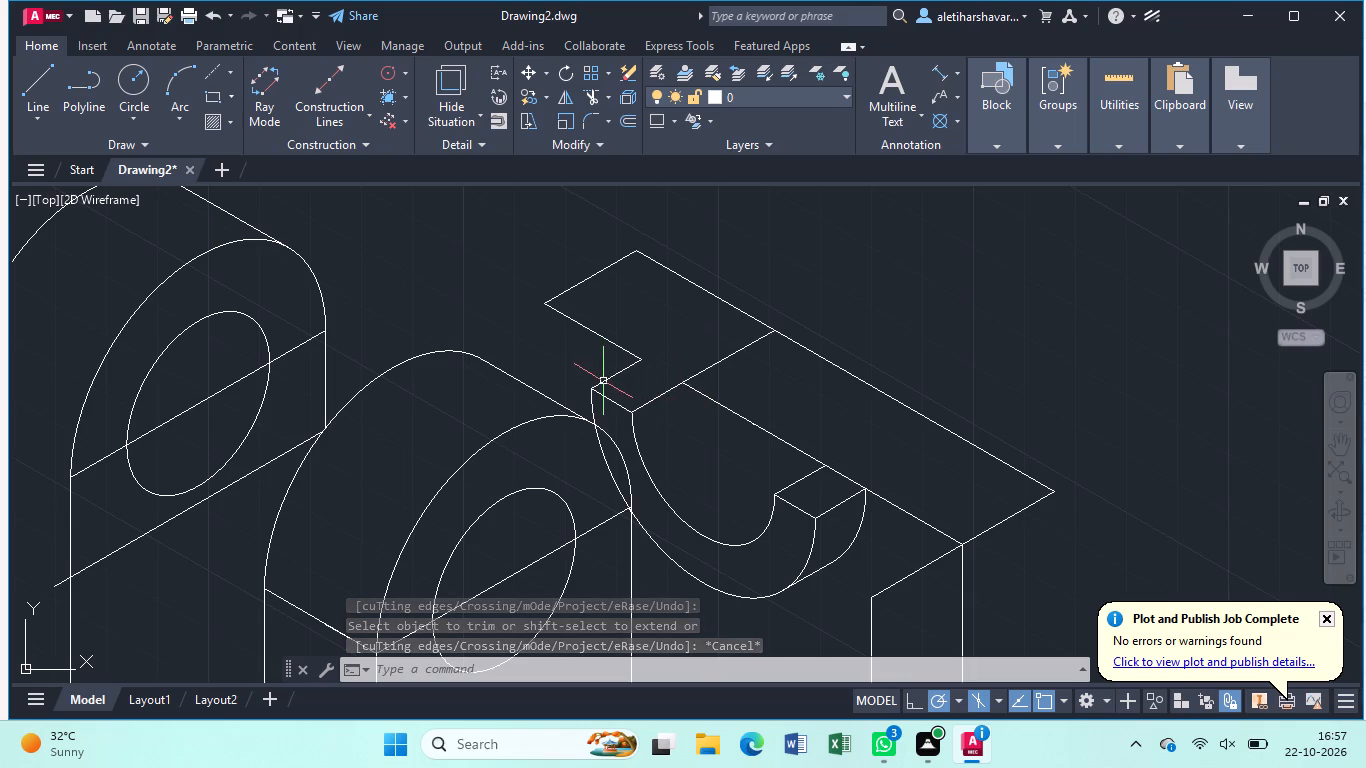
Copy the radius 14 arc and its short end line from the arc's upper end to the 30° line's intersection with the back edge.
click(640, 405)
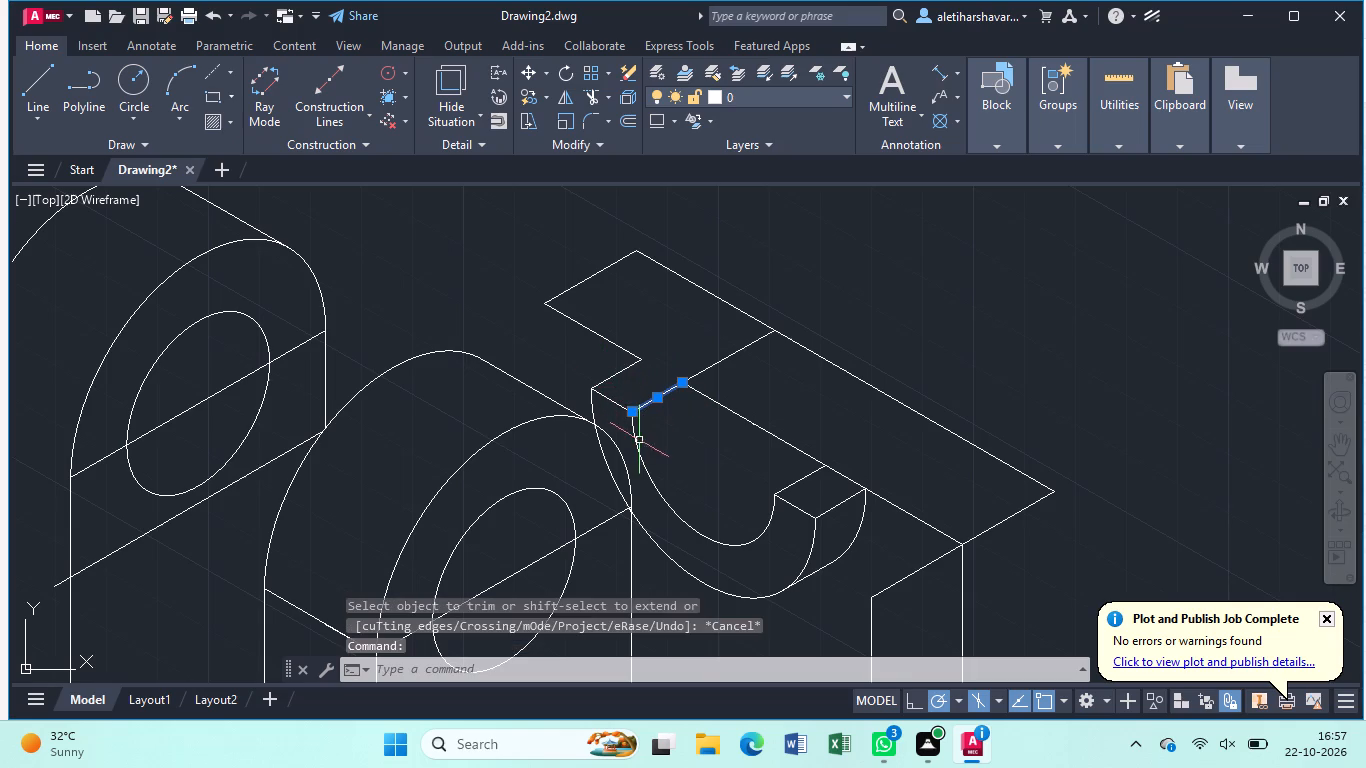
click(638, 449)
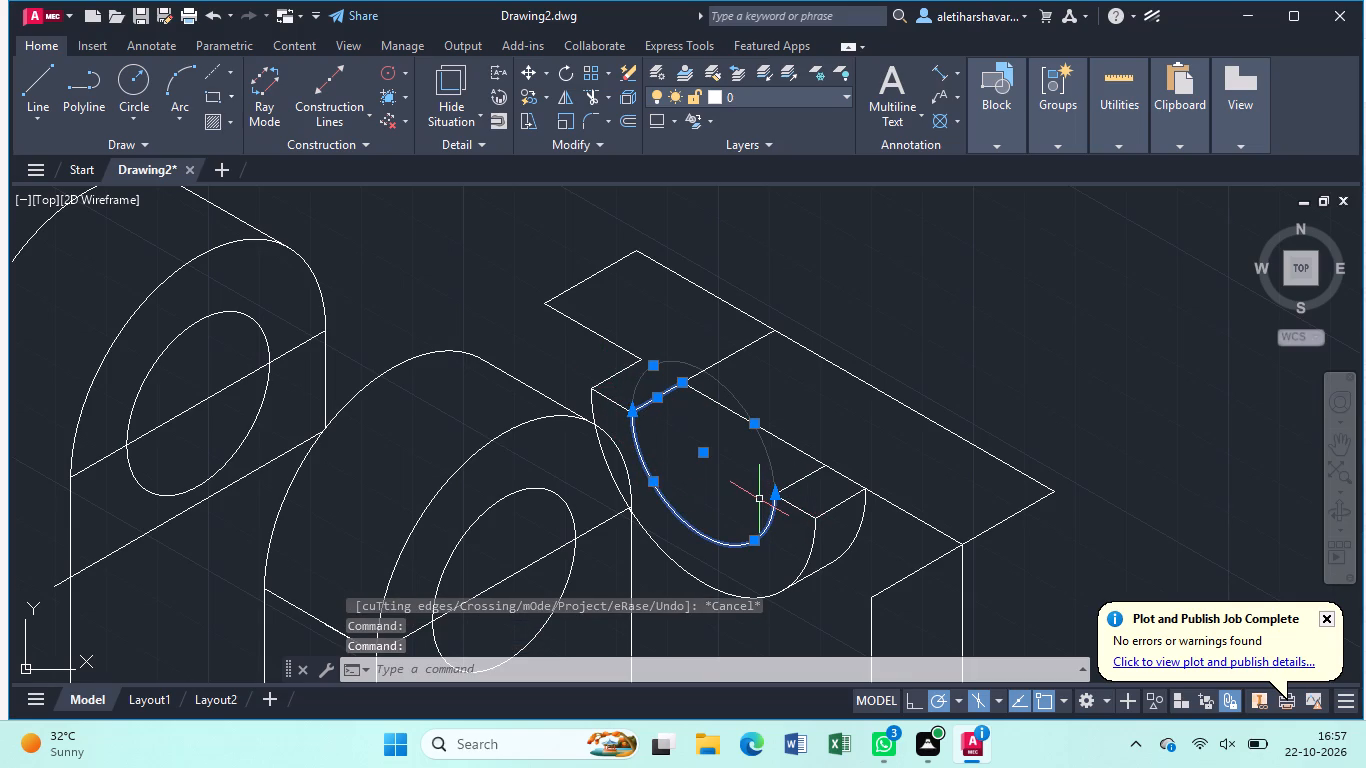
text(co)
key(Return)
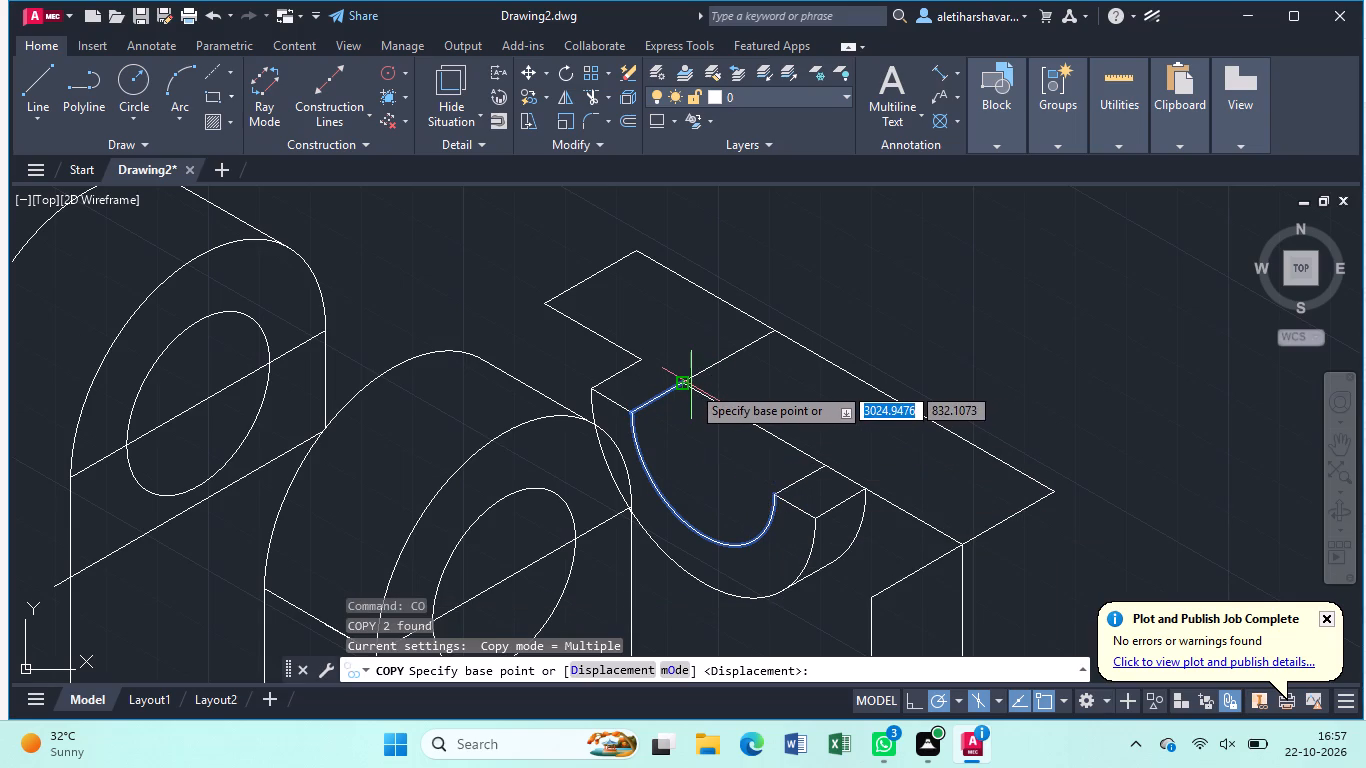
click(631, 410)
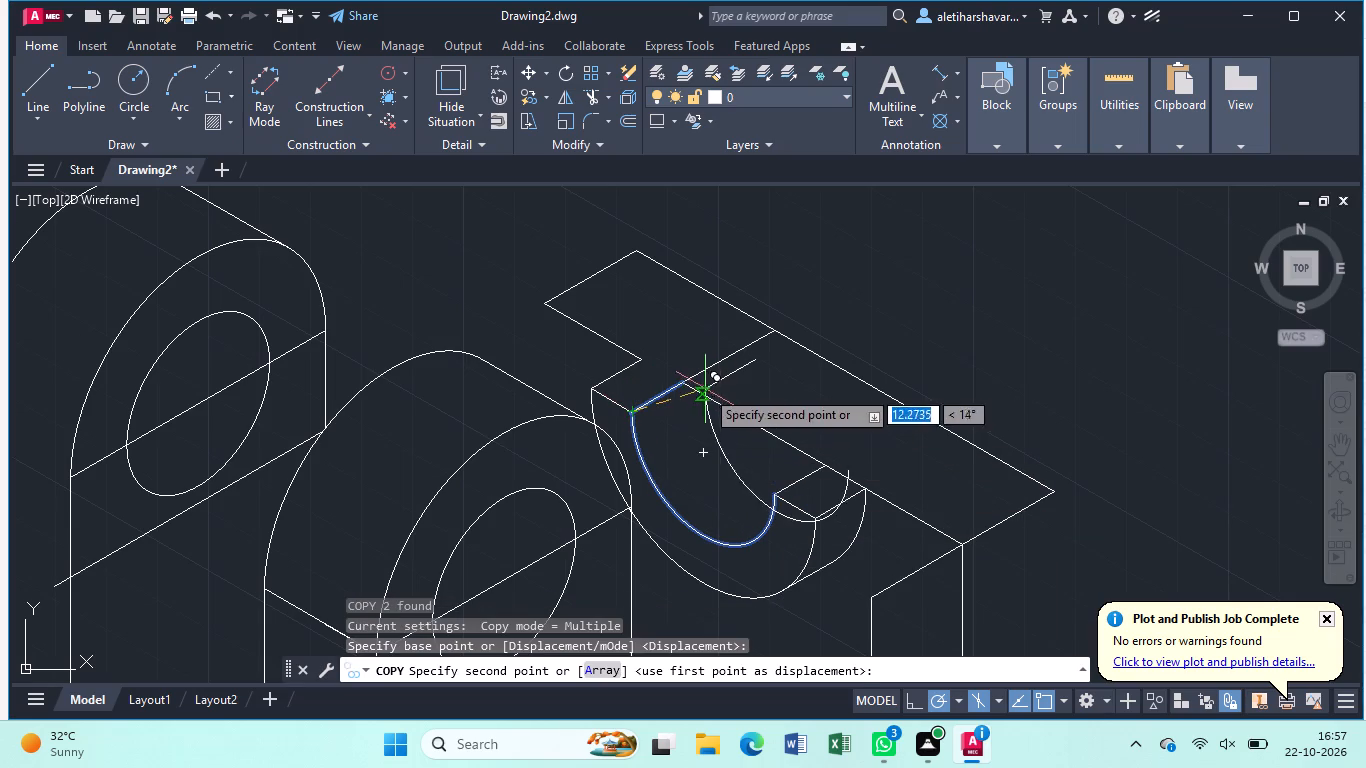
click(781, 332)
key(Escape)
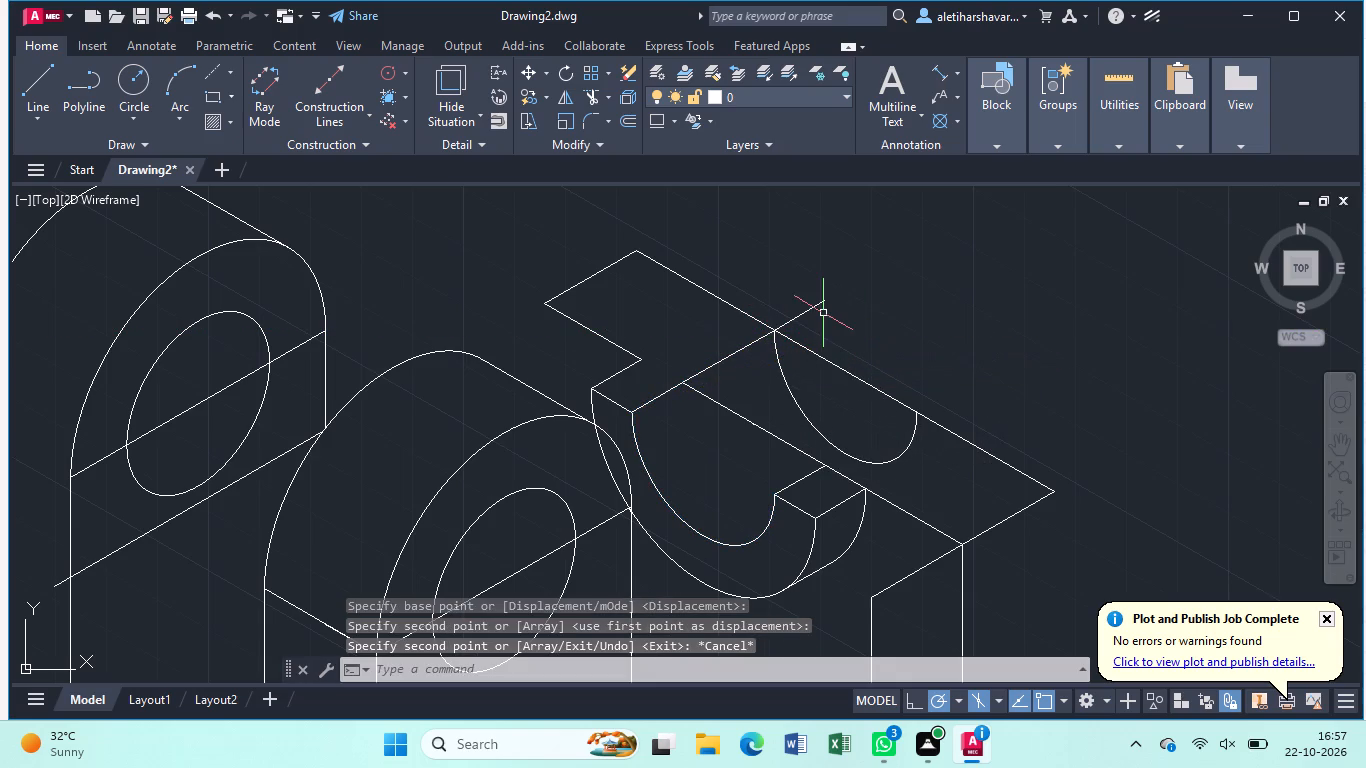
Erase the copied short line that projects beyond the top face's back edge.
click(815, 304)
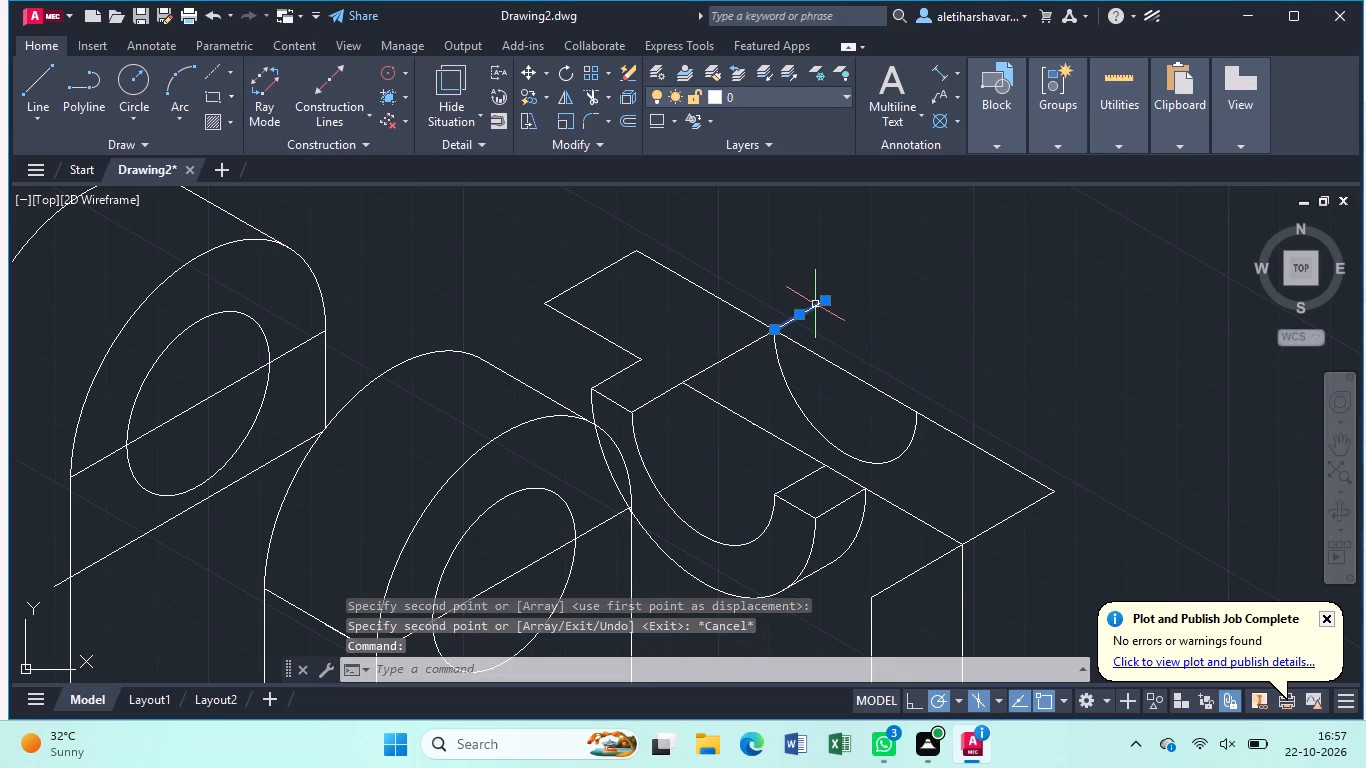
key(Delete)
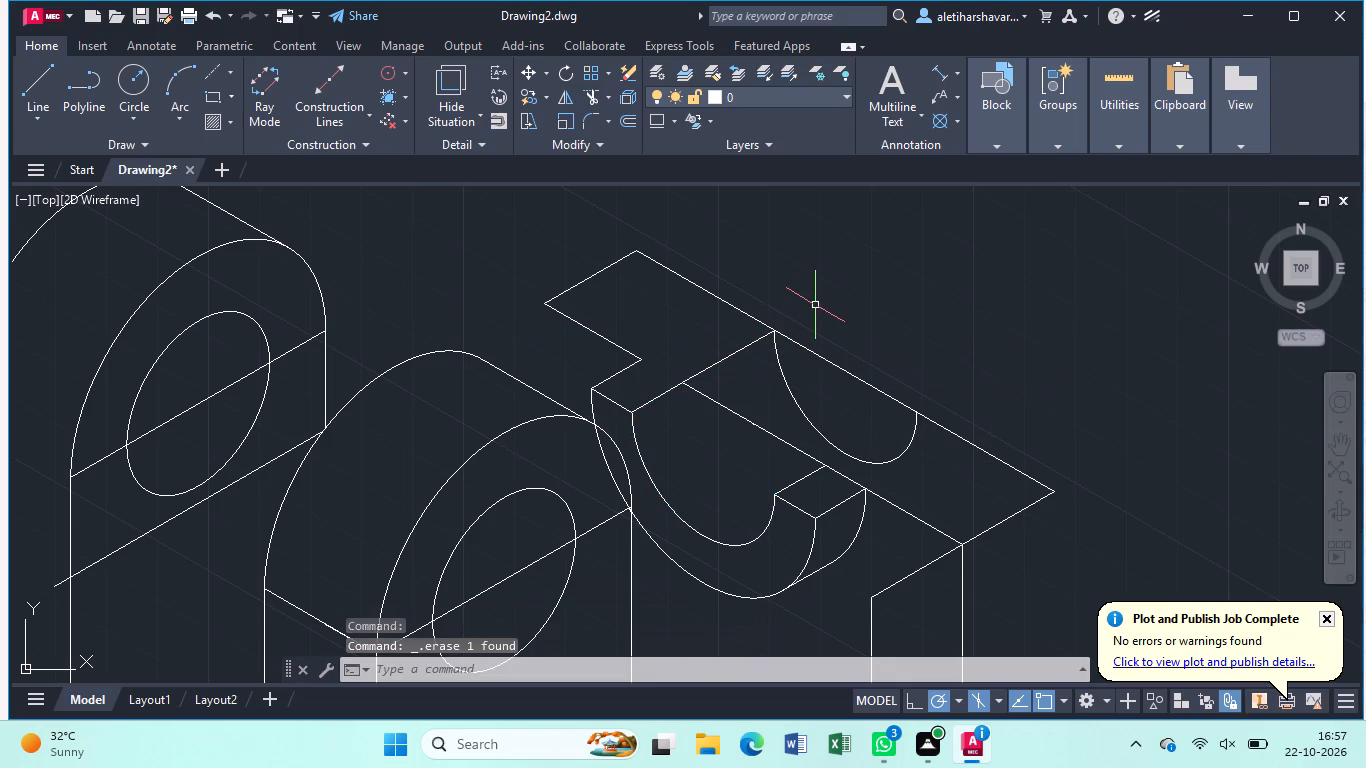
Draw a line across the top face from the half-round's other inner edge to the free end of the copied radius 14 arc.
key(l)
key(Return)
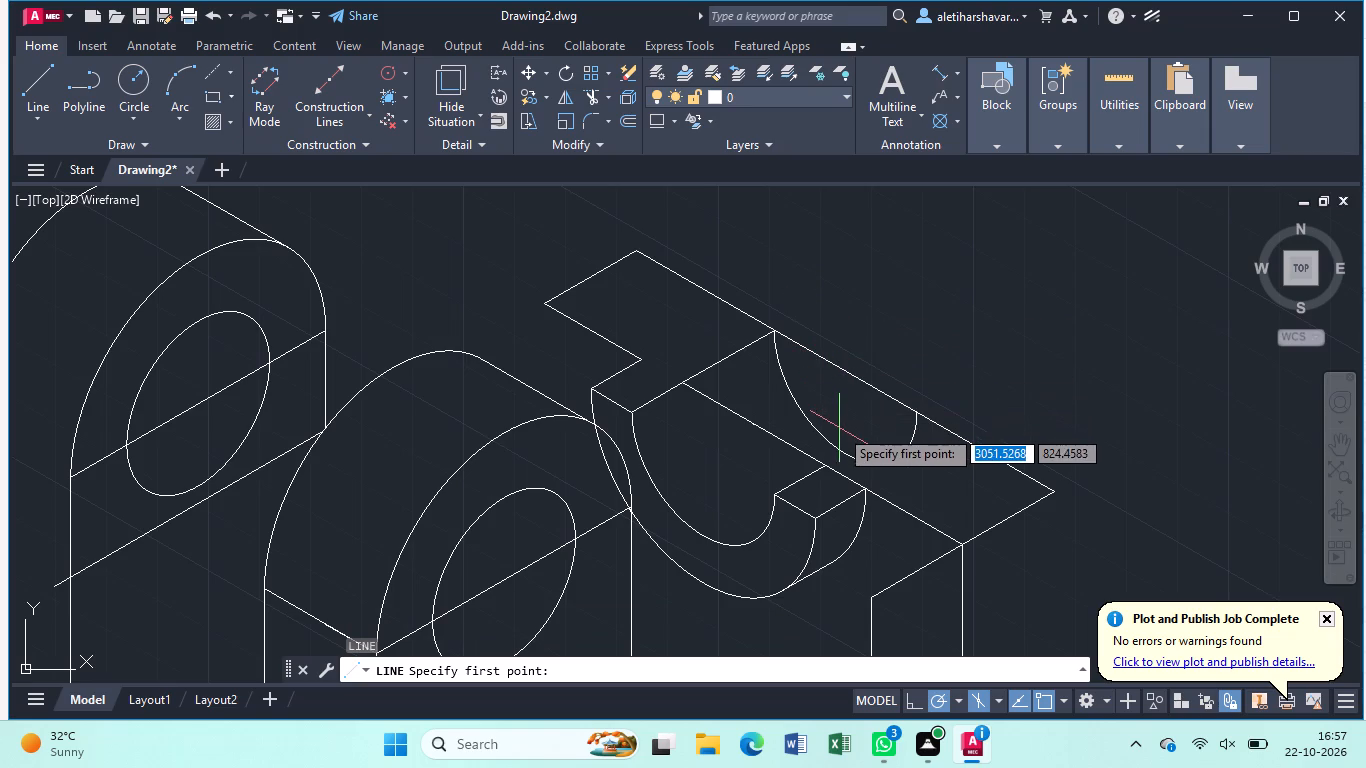
click(830, 466)
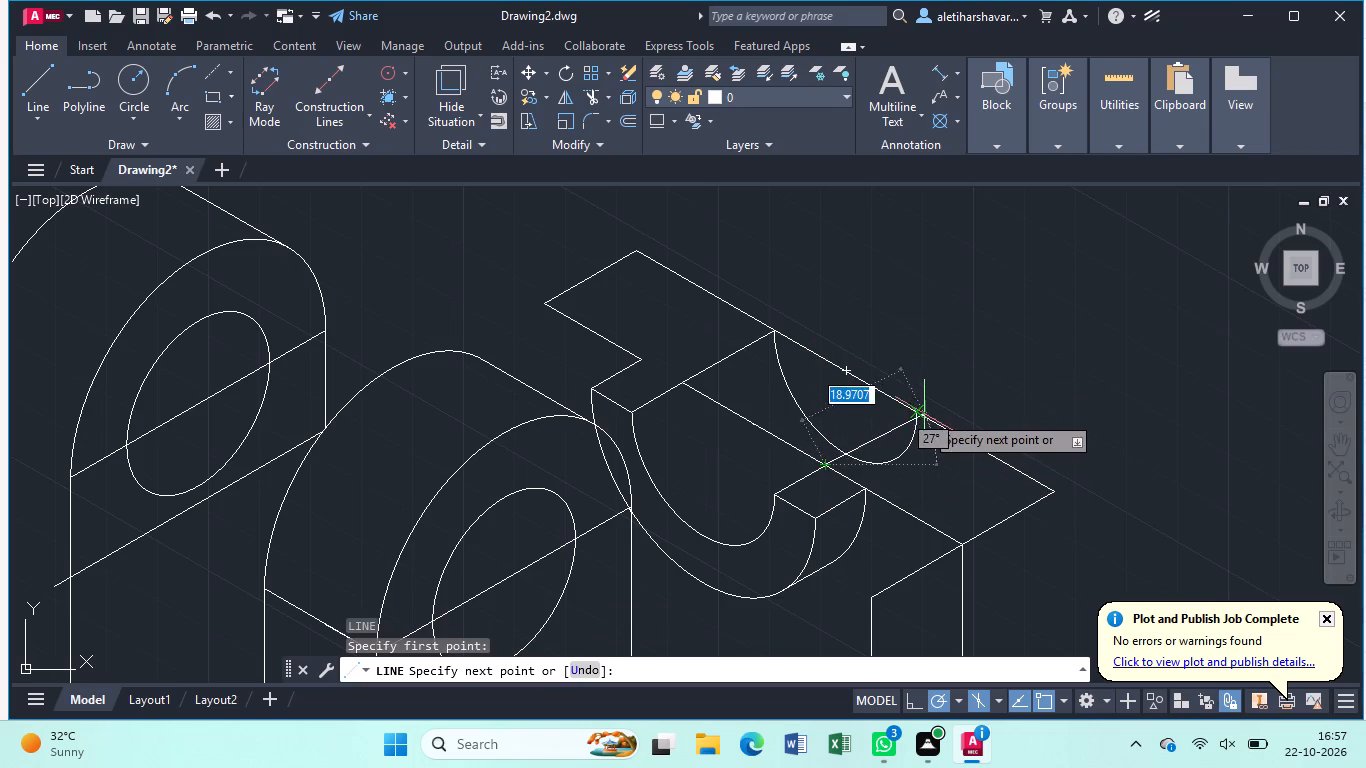
click(916, 411)
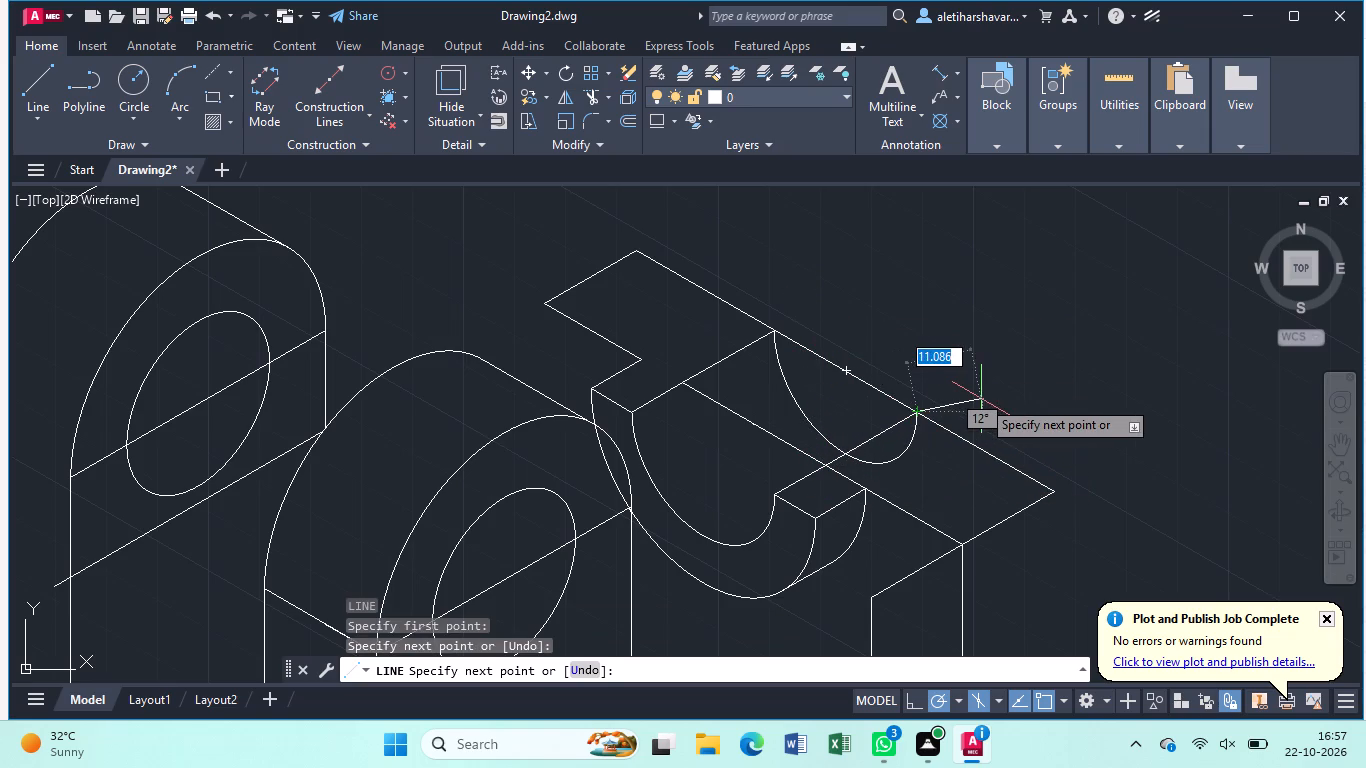
key(Escape)
Trim the front-edge segment over the half-round's other end face, the copied arc below the new top-face line, and the outer arc behind the upright.
text(tr)
key(Return)
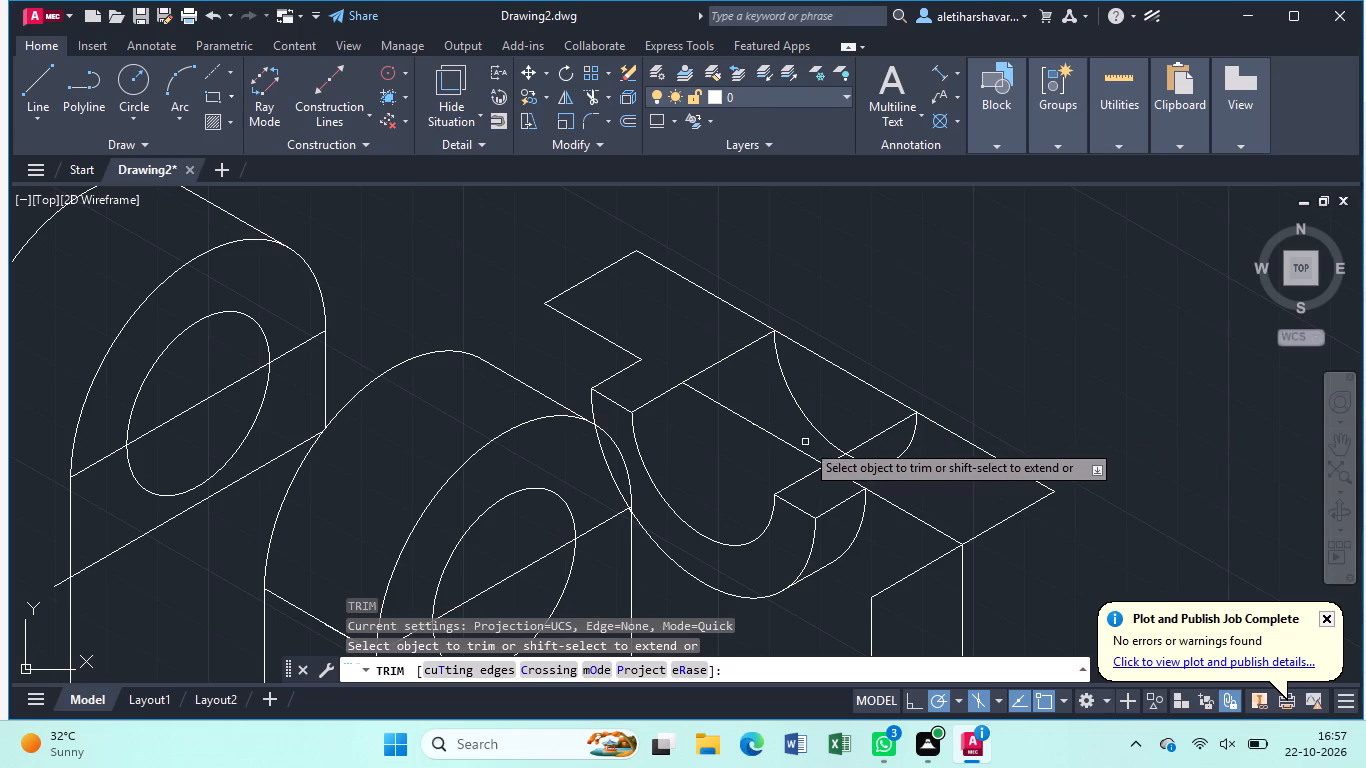
click(850, 475)
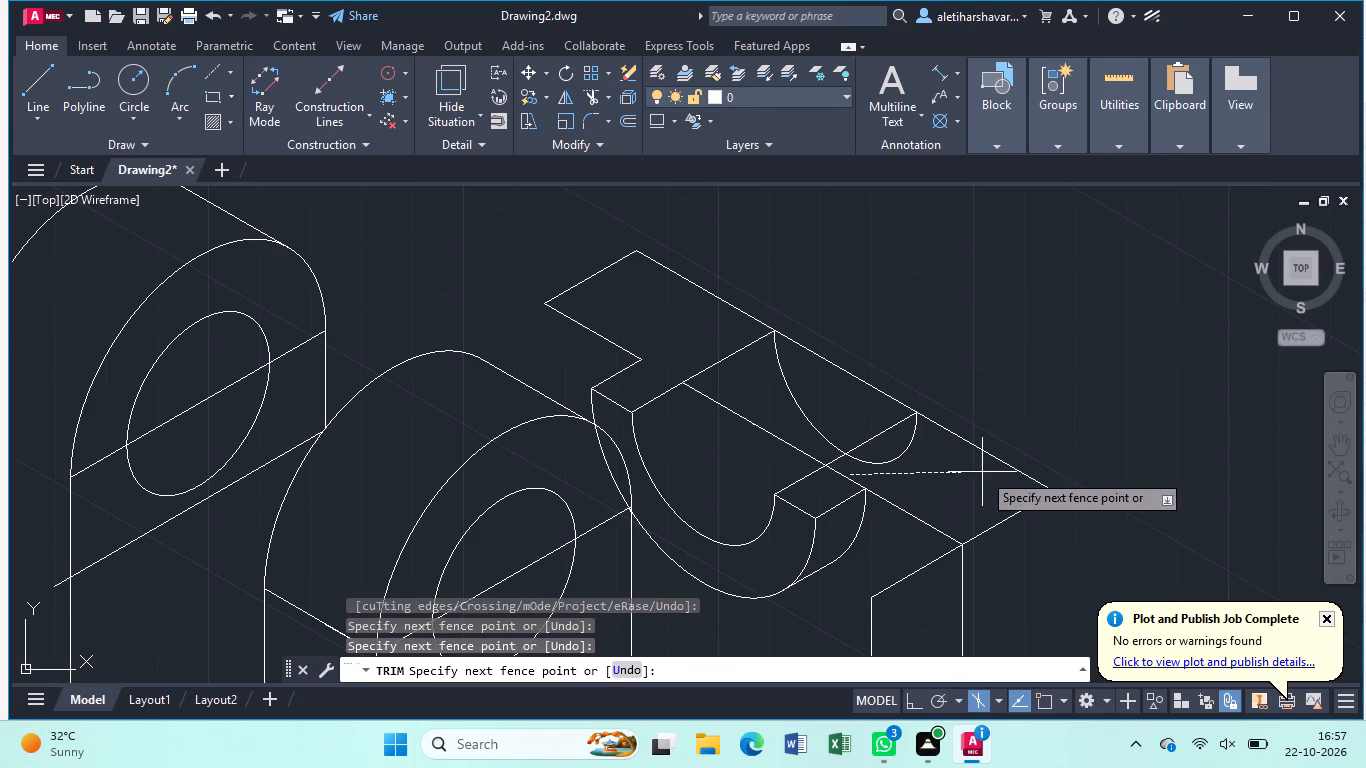
click(917, 468)
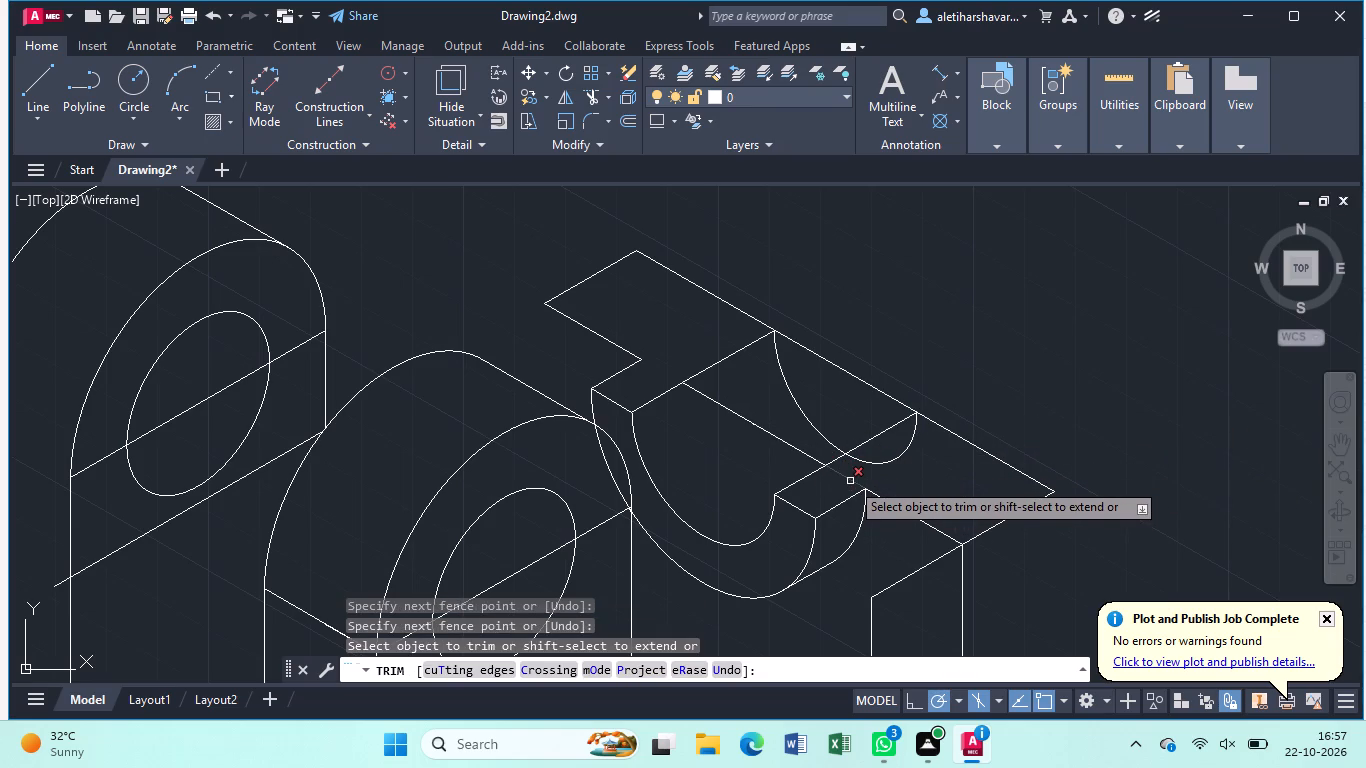
click(850, 481)
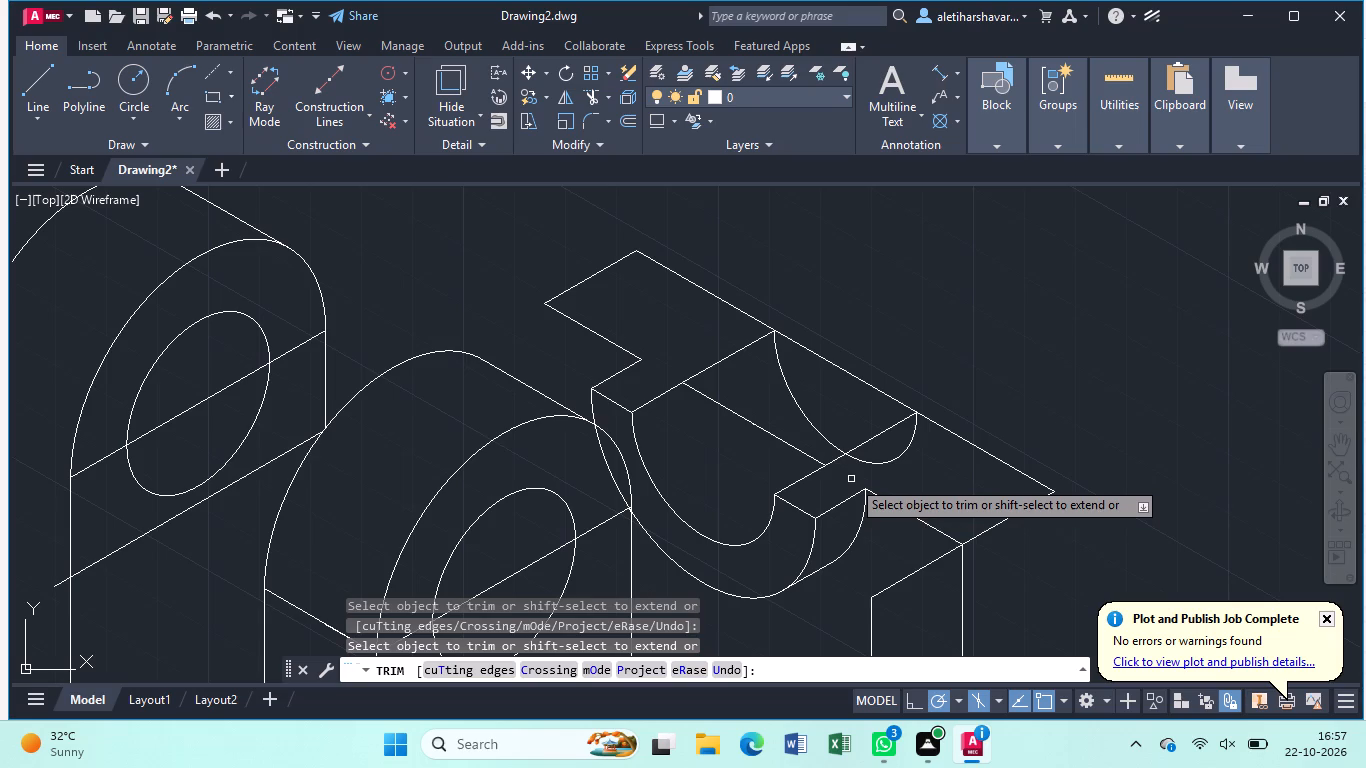
click(871, 460)
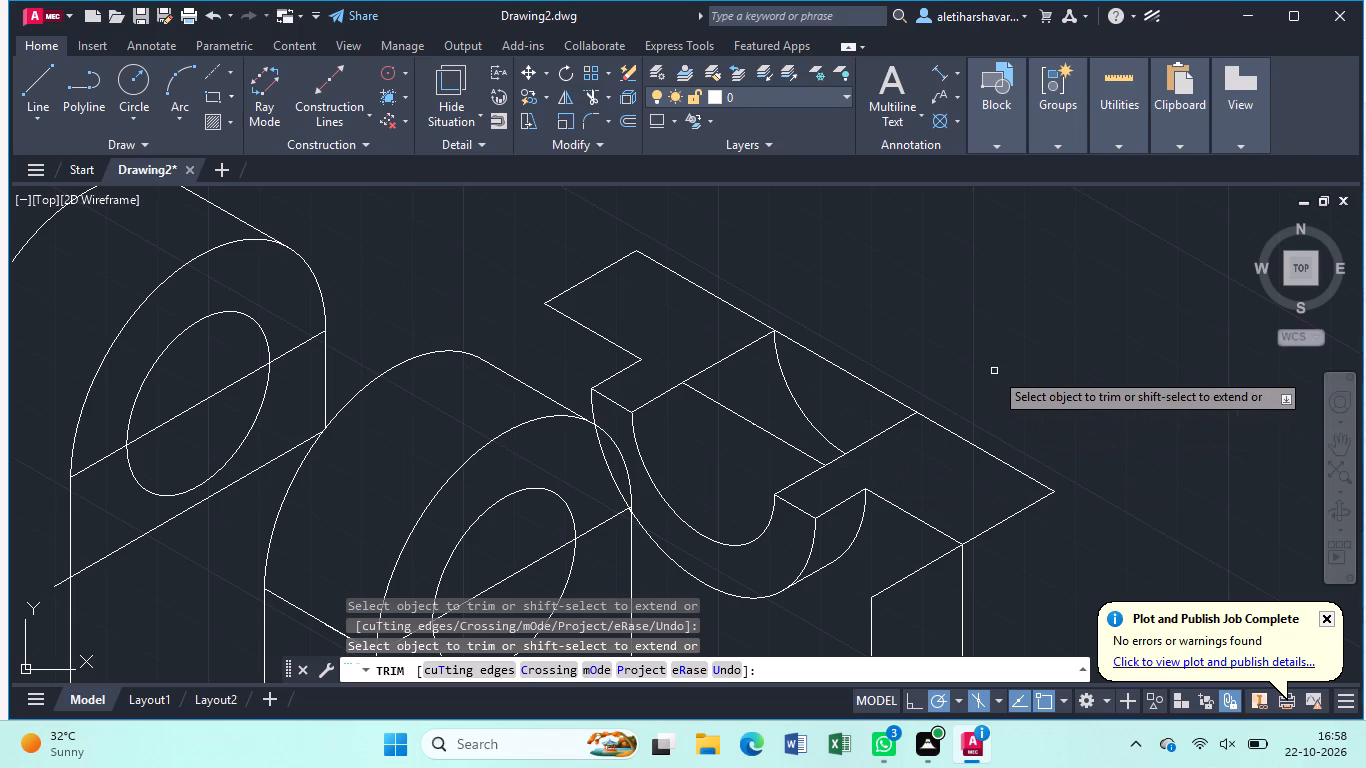
click(605, 464)
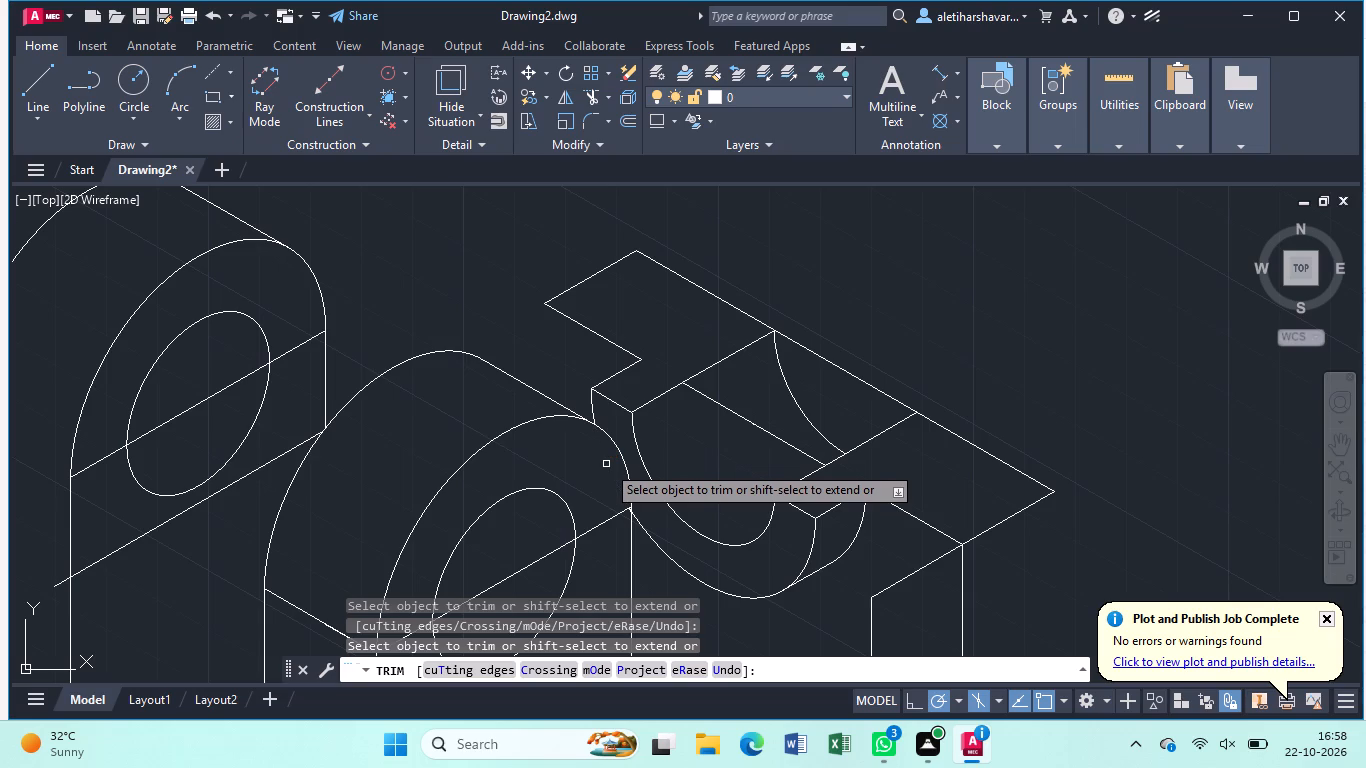
key(Escape)
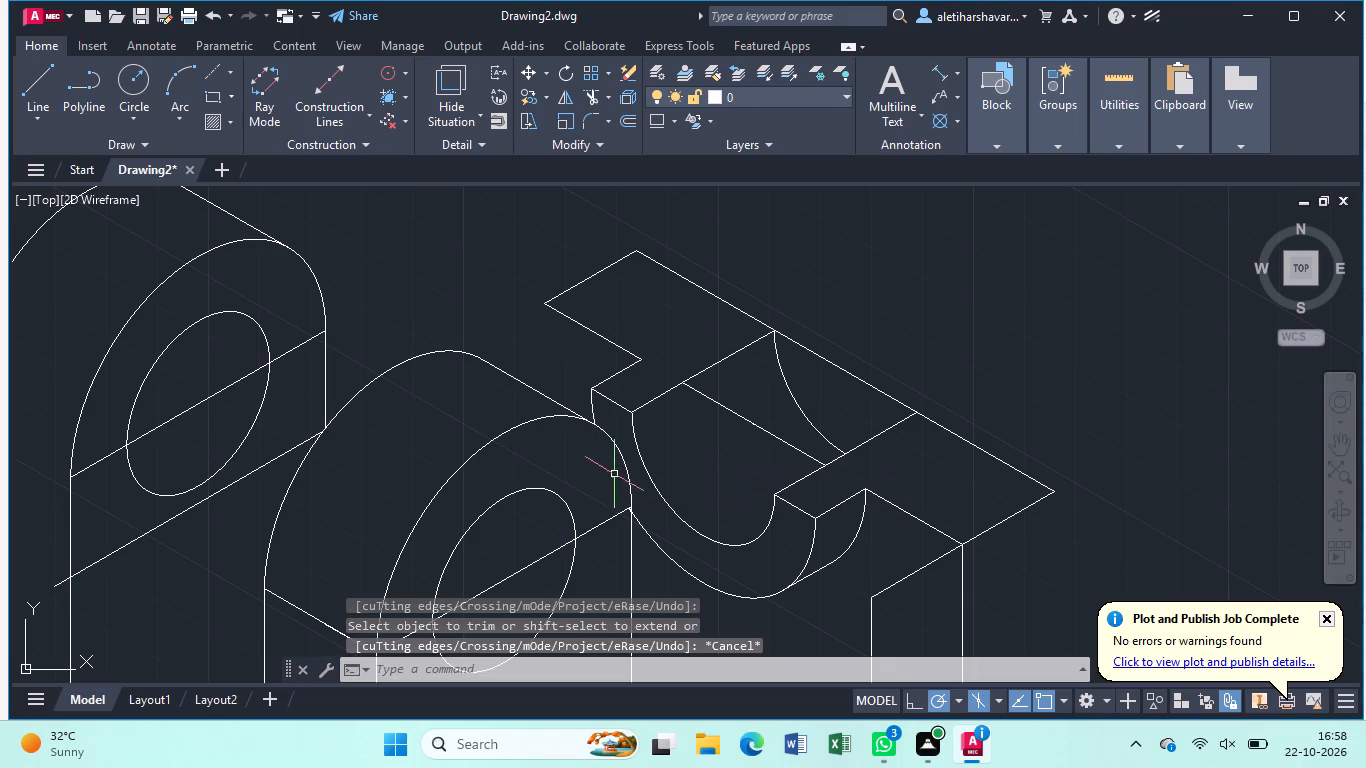
Draw a vertical line down from the far block's front top corner nearest the uprights, passing behind the near upright.
key(l)
key(Return)
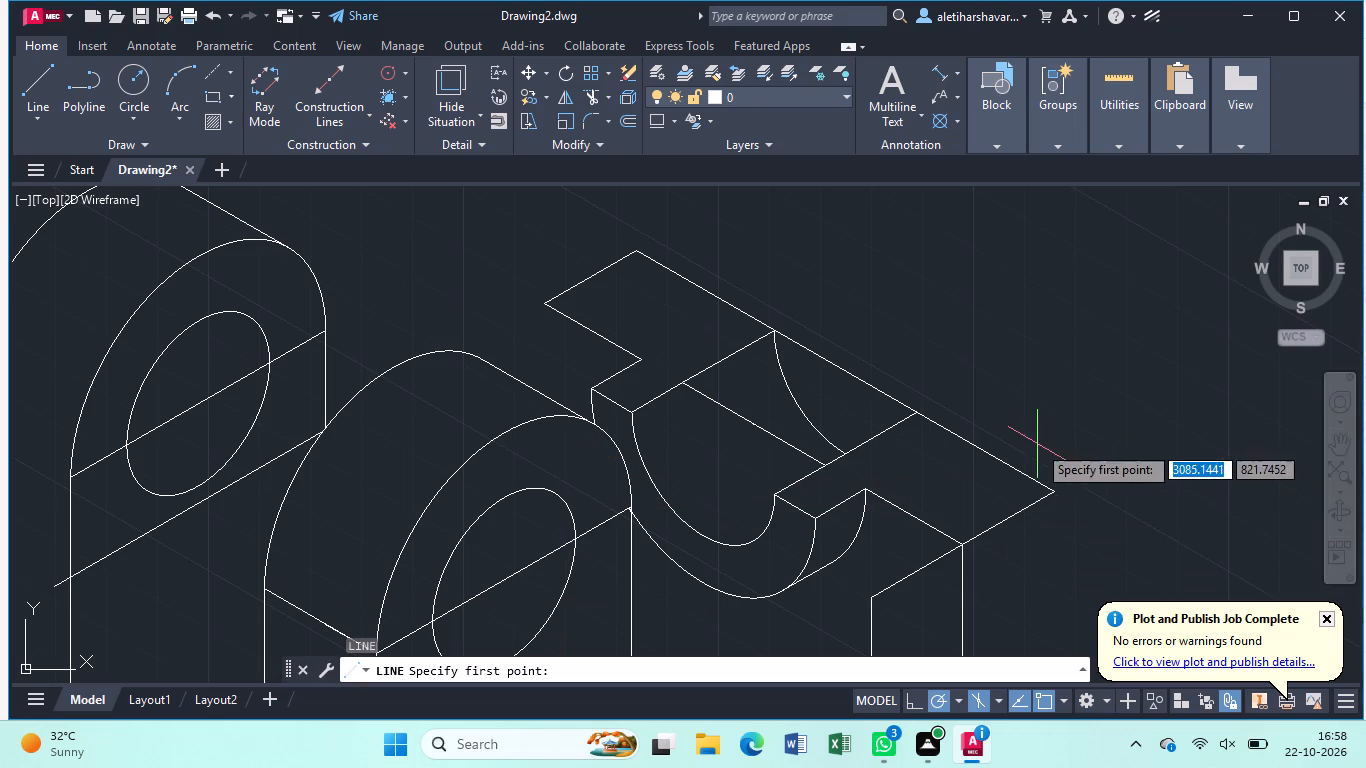
click(548, 309)
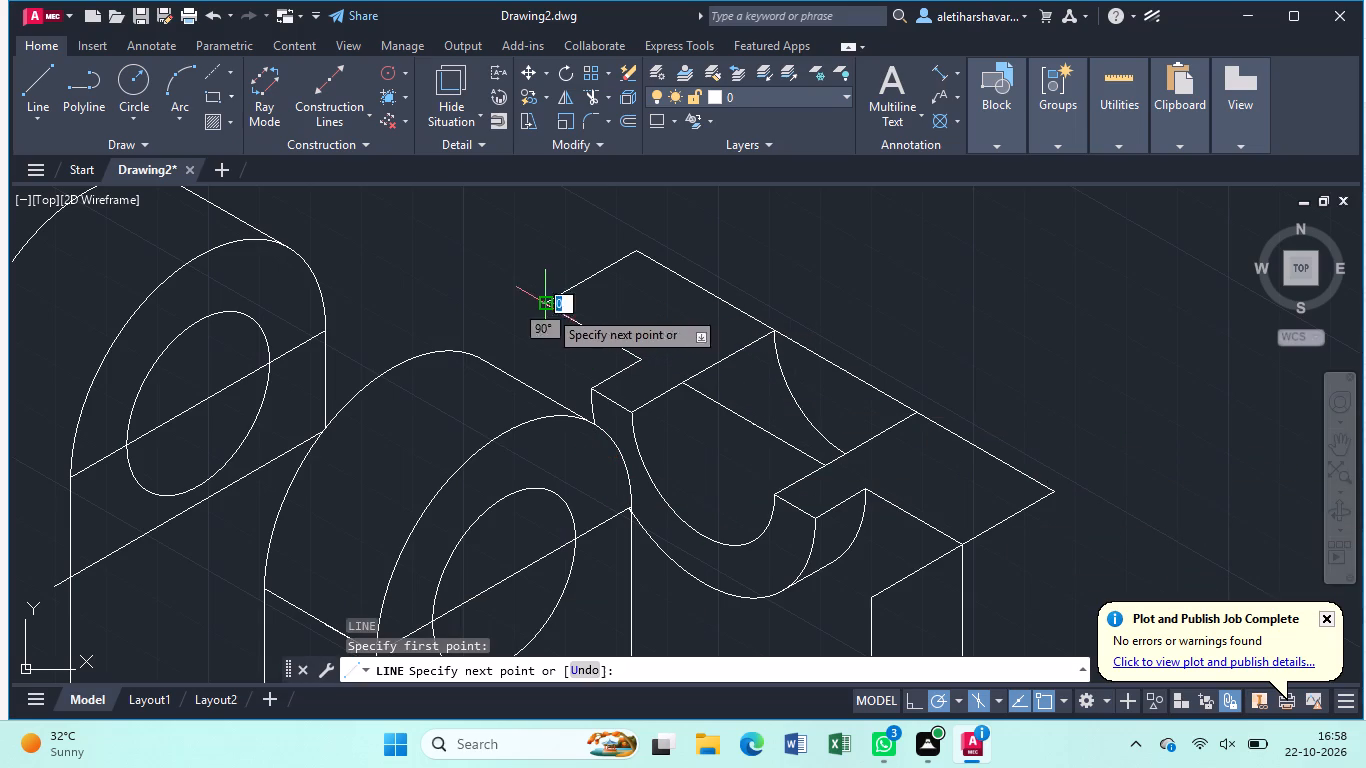
click(552, 439)
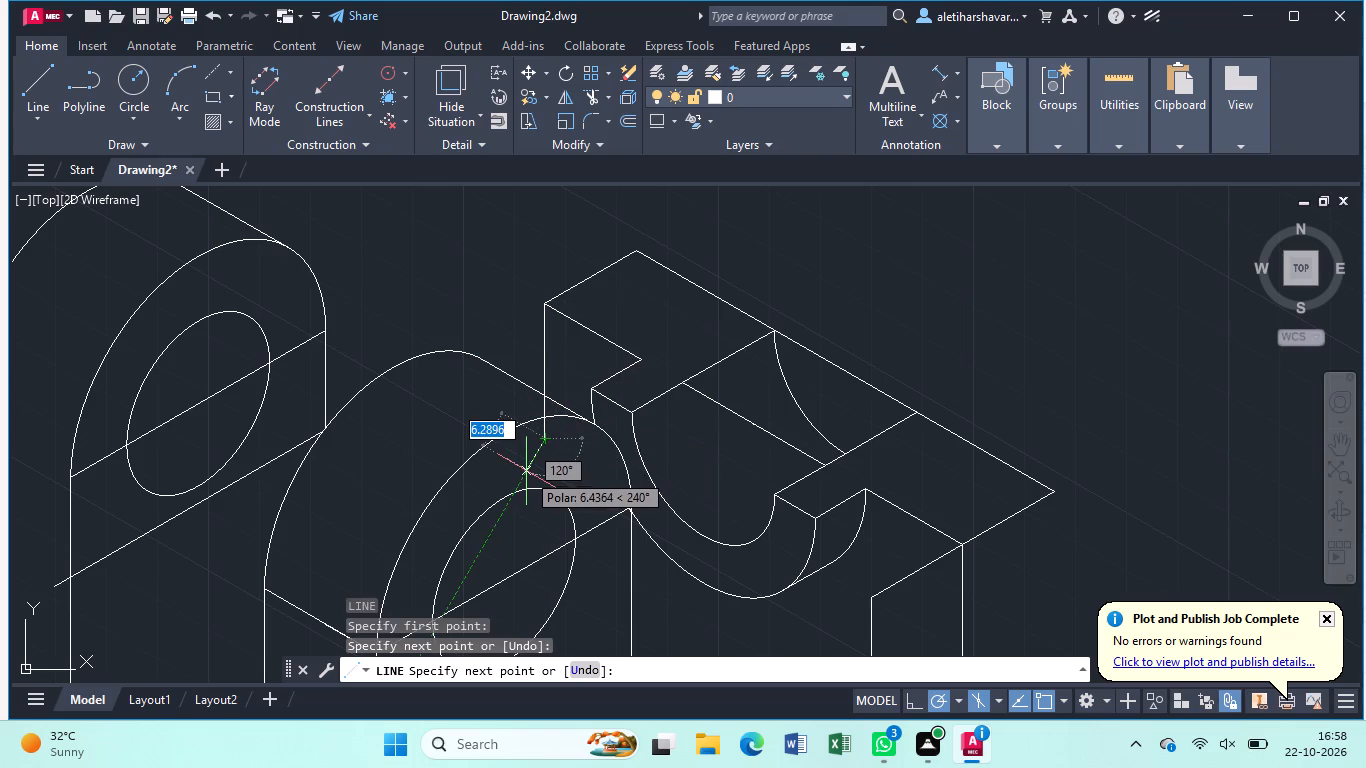
key(Escape)
Trim the new vertical line where it runs behind the near upright's rounded top.
text(tr)
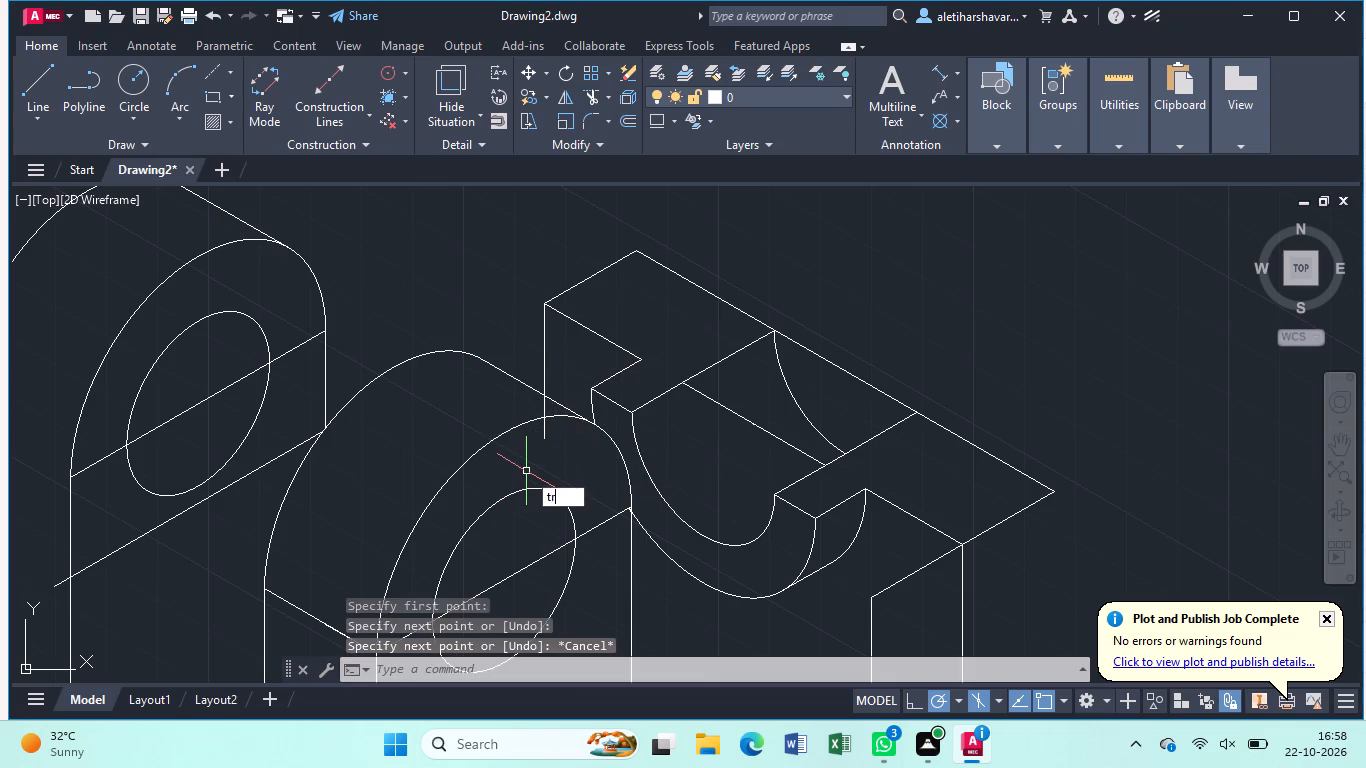
key(Return)
click(543, 410)
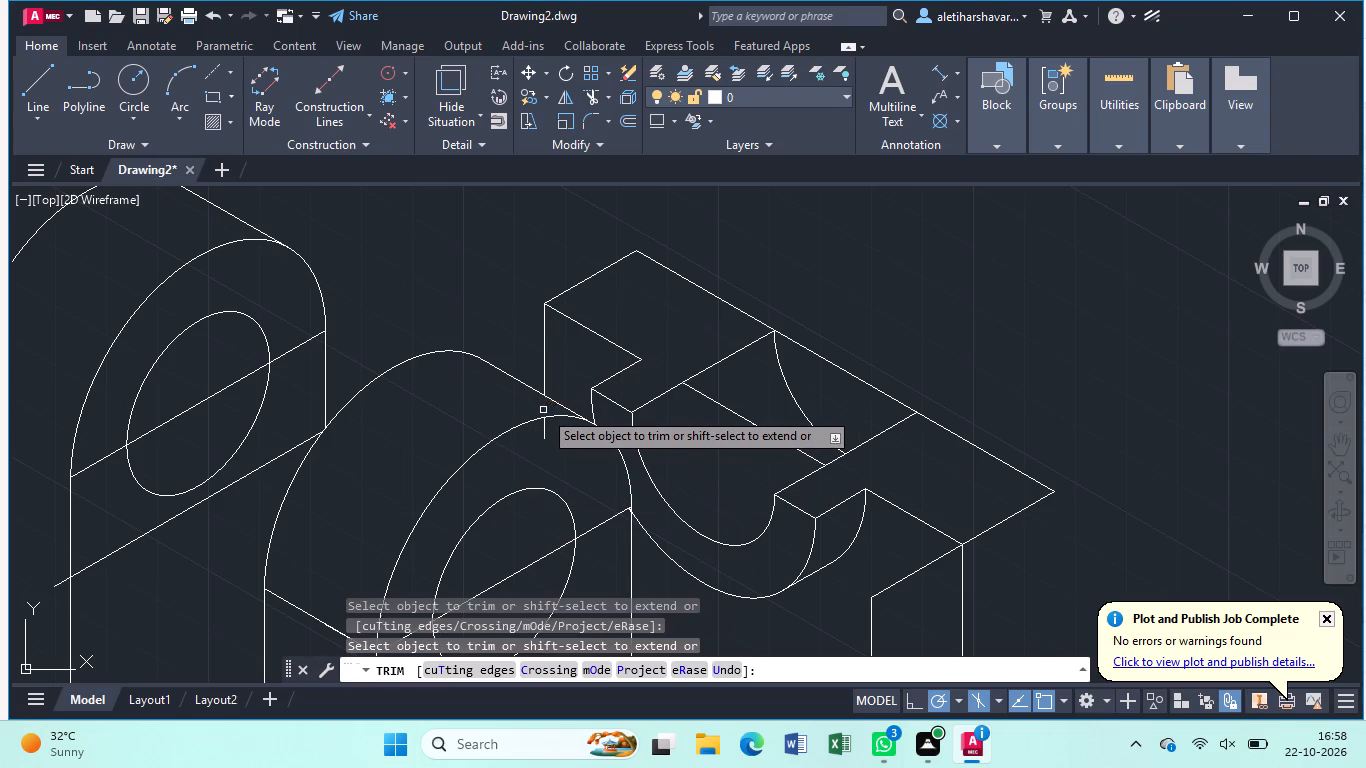
click(546, 429)
key(Escape)
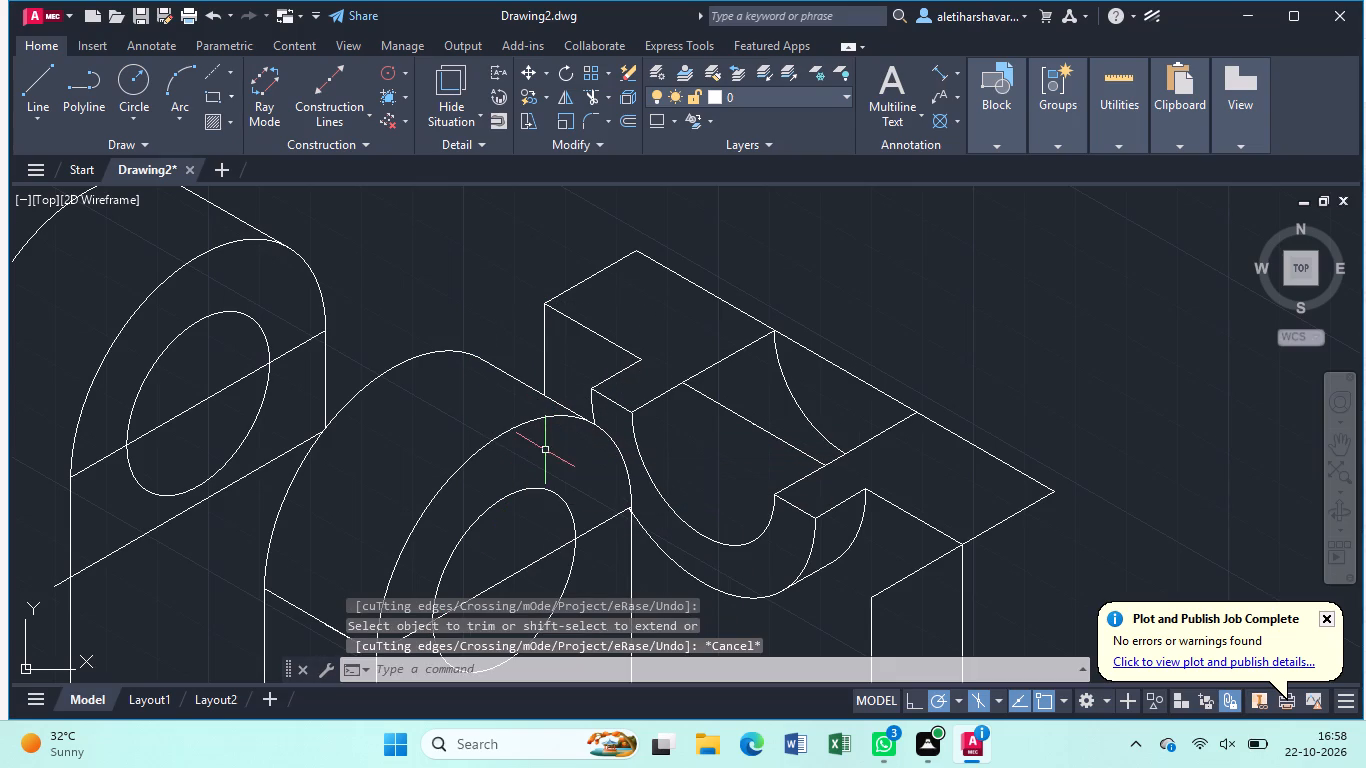
Erase the remaining front-edge segment that crosses the half-round groove's opening.
click(761, 426)
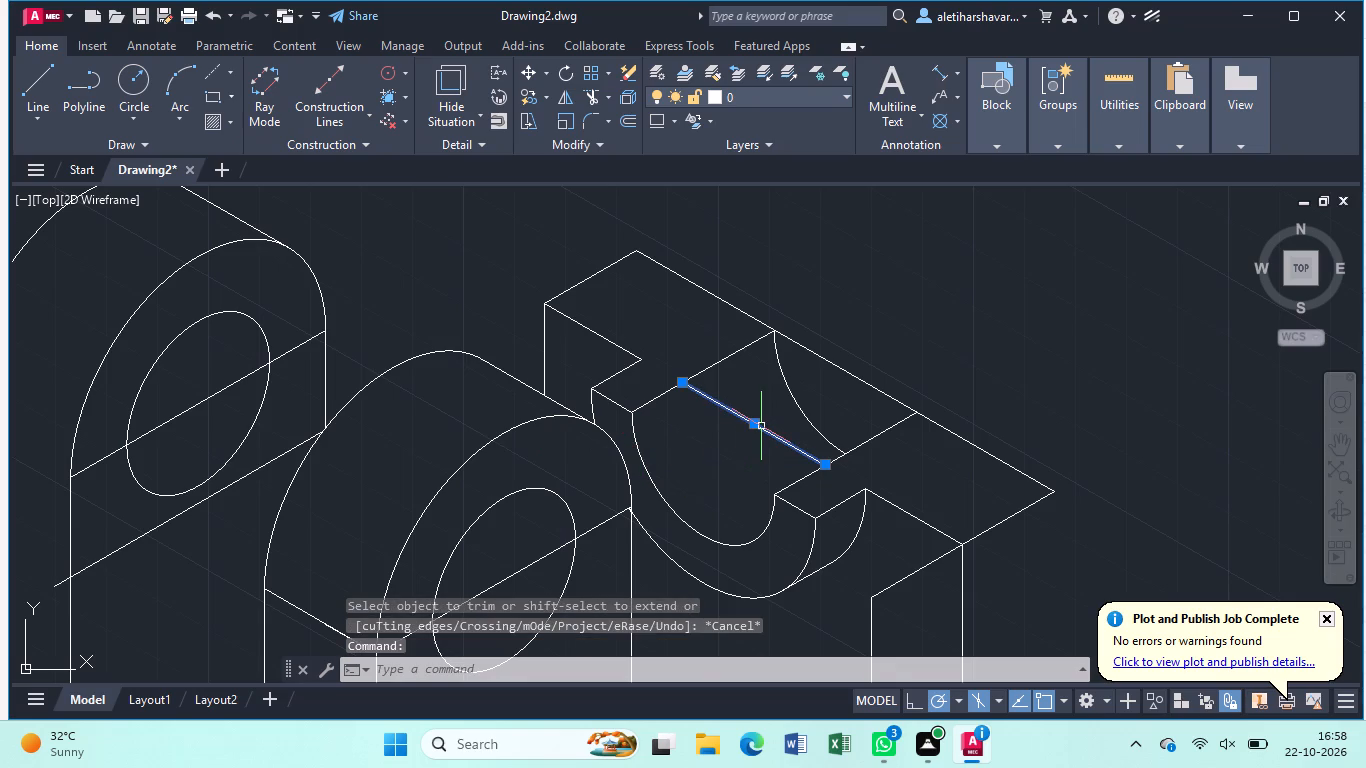
key(Delete)
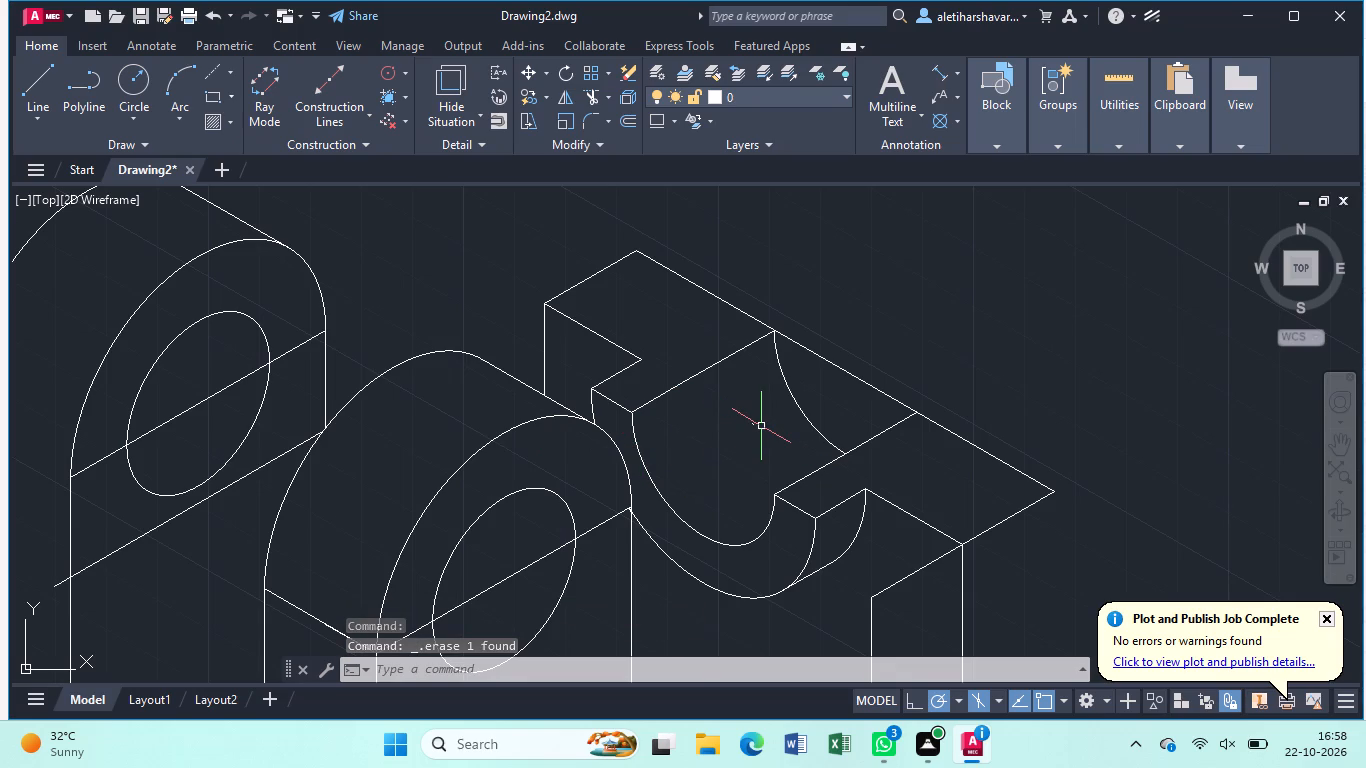
Extend the 30° lower edge of the far block's step to the block's outer vertical edge.
scroll(761, 426, down, 1)
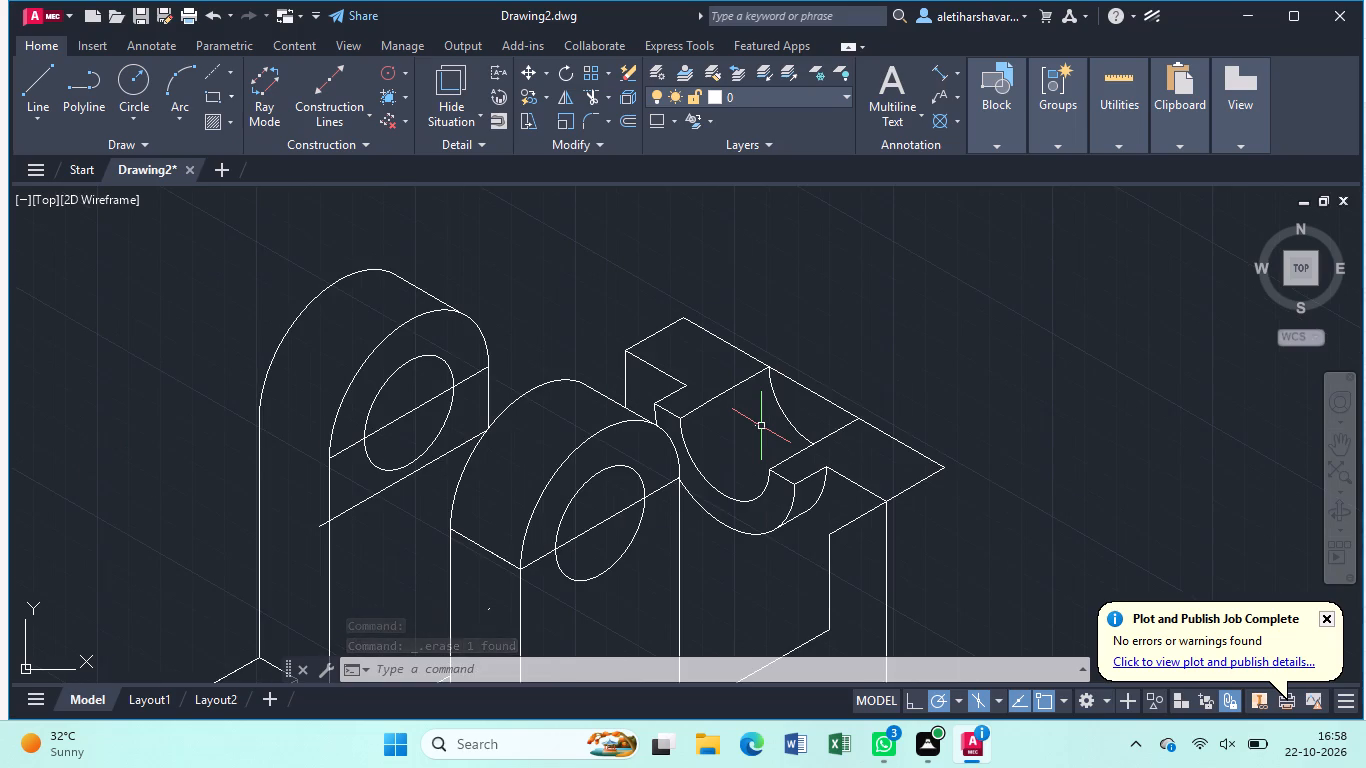
scroll(769, 438, down, 1)
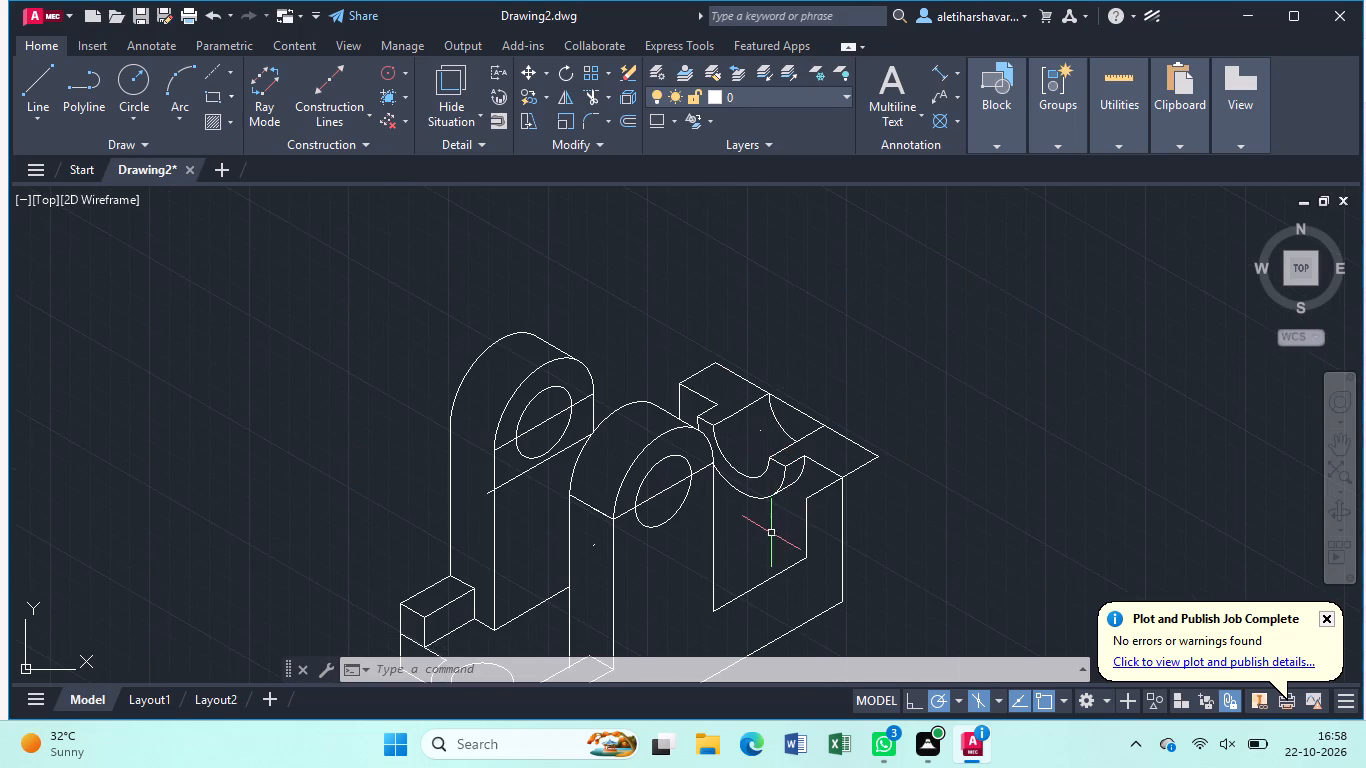
middle_drag(771, 533, 708, 397)
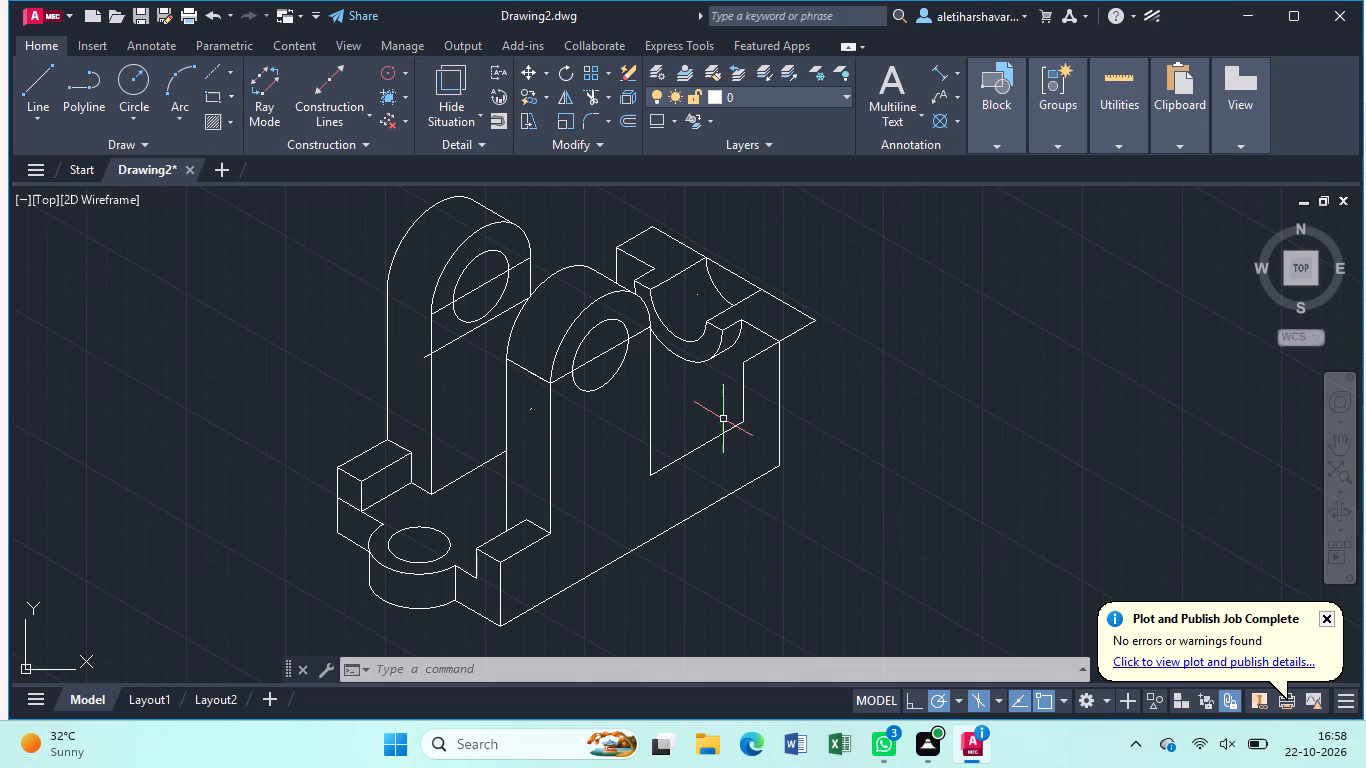
key(e)
key(x)
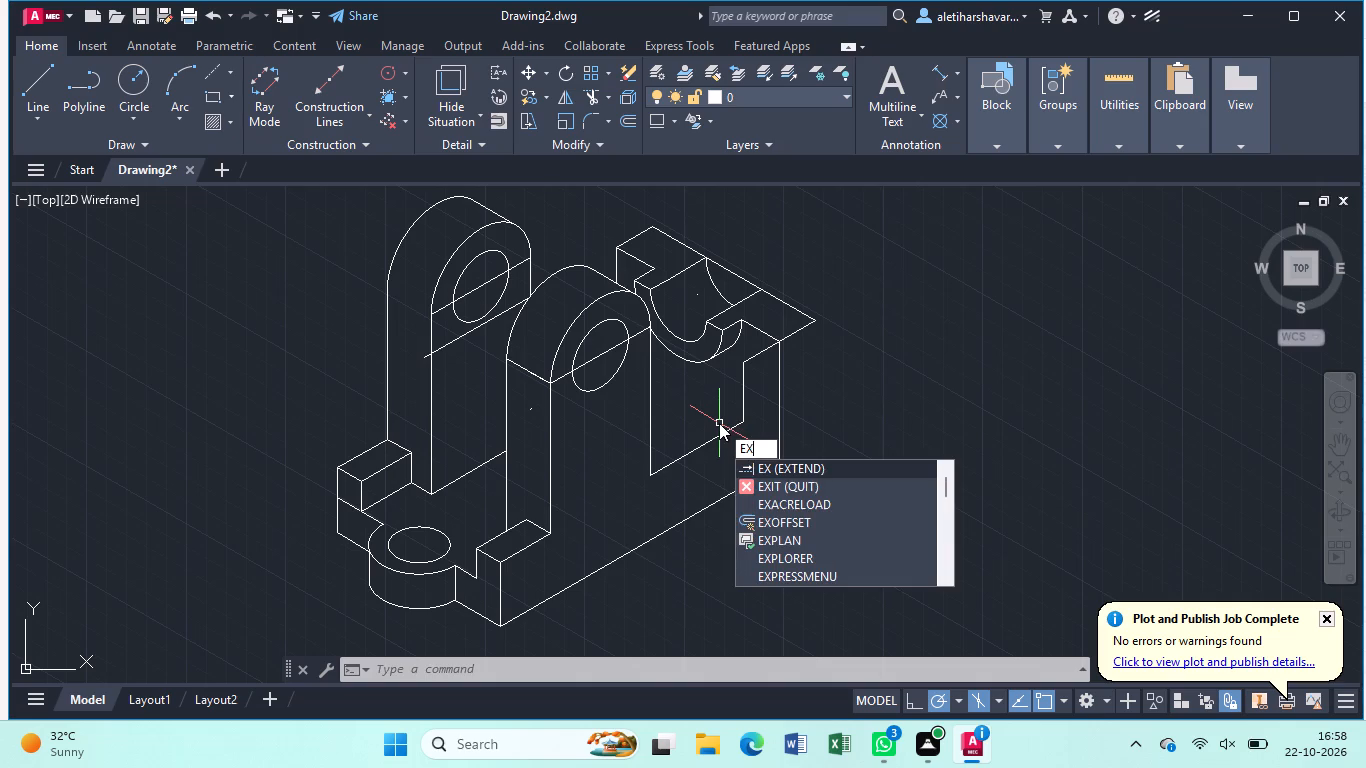
key(Return)
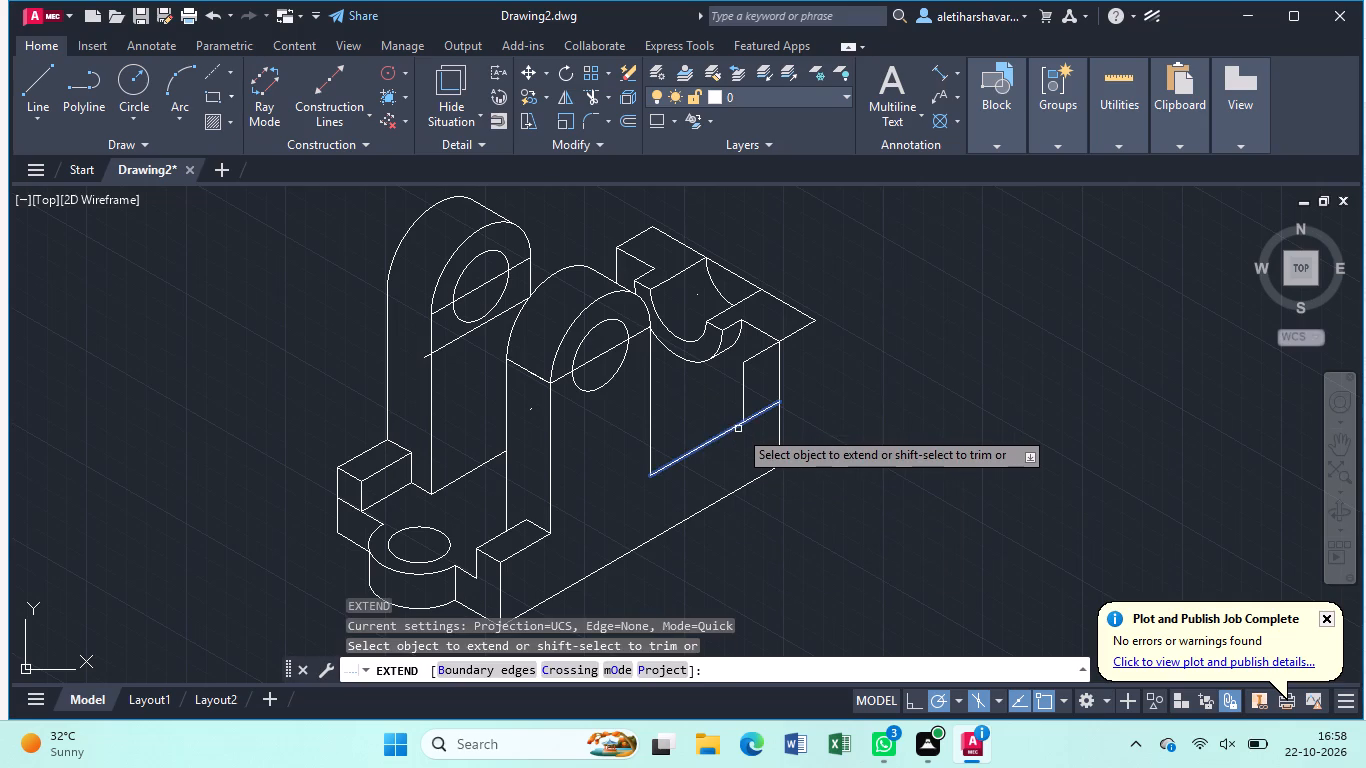
click(738, 429)
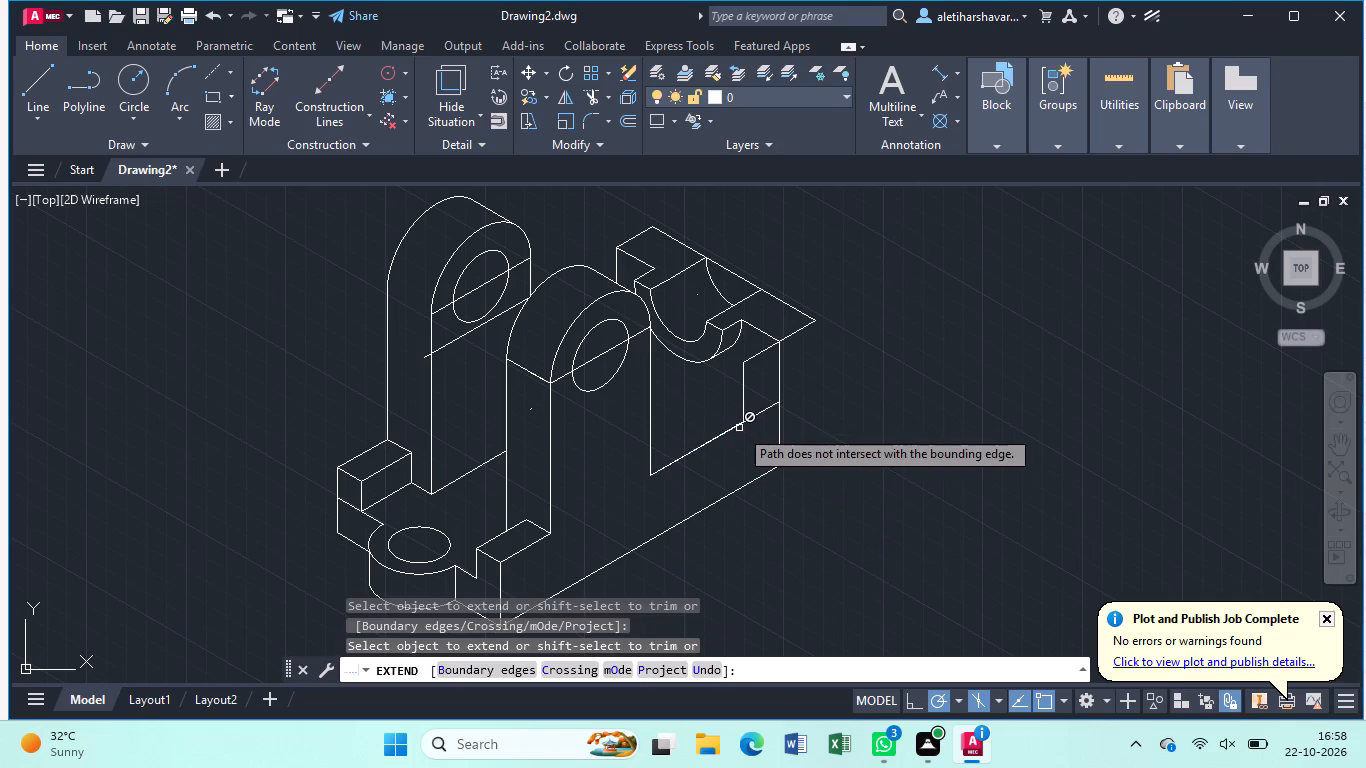
Remove the recess's inner vertical line and the short 30° stub above it on the far block's side face.
shift+click(742, 397)
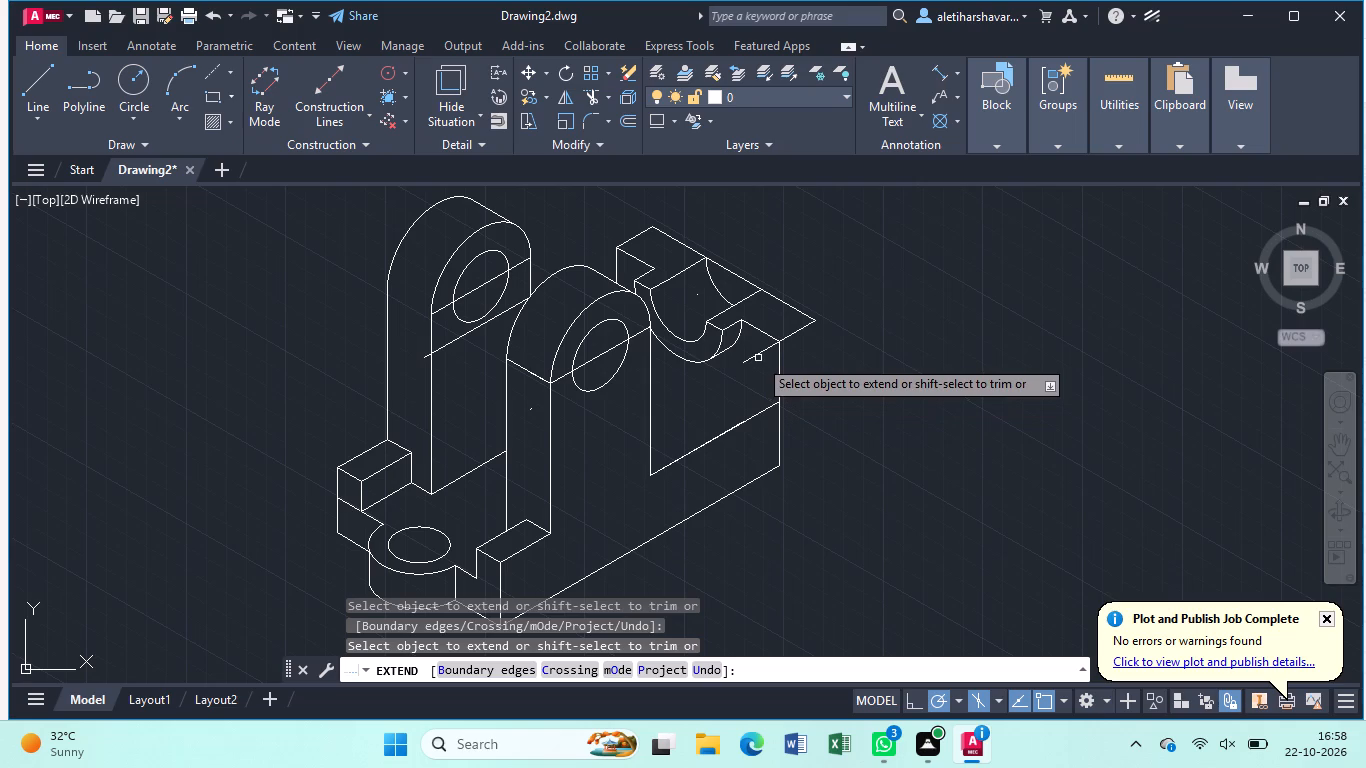
shift+click(760, 350)
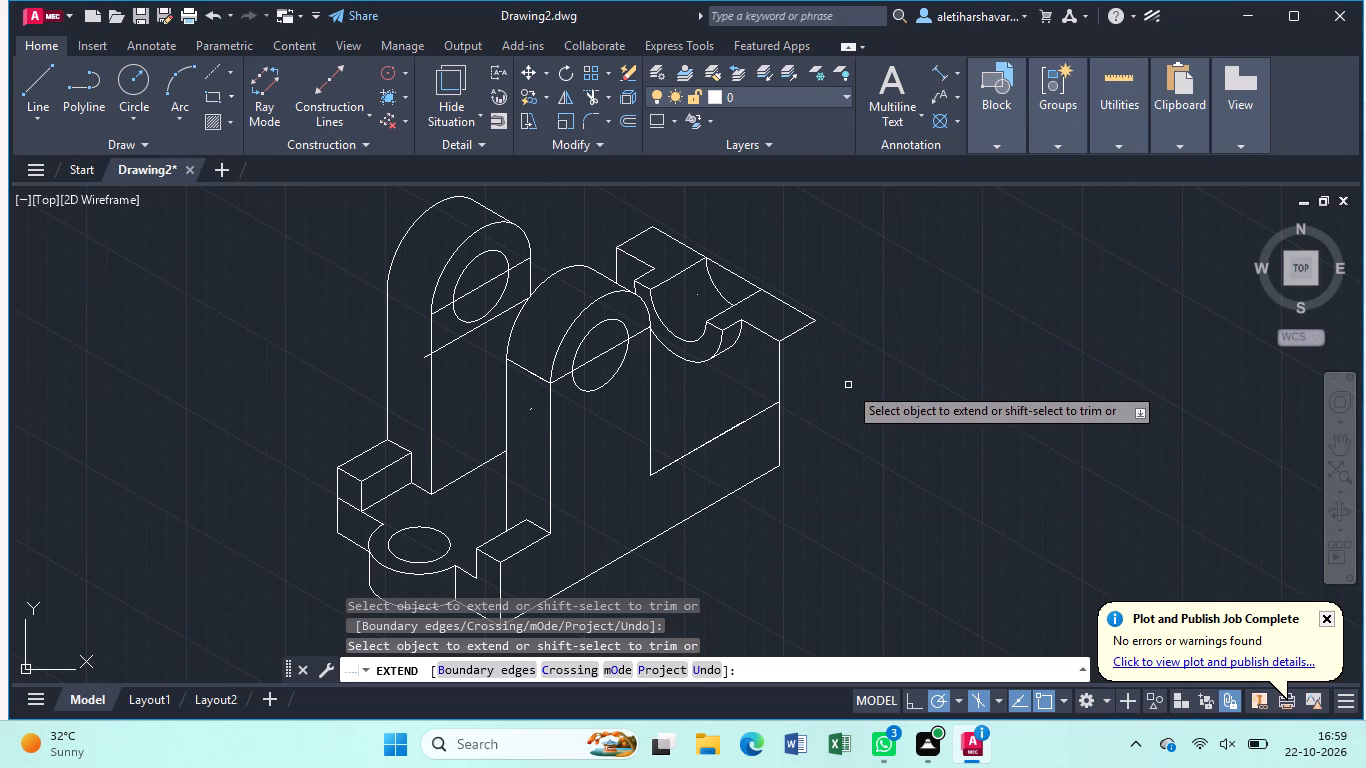
key(Escape)
Draw a vertical line down from the far block's outermost top corner to past the level of the base's bottom edge.
key(l)
key(Return)
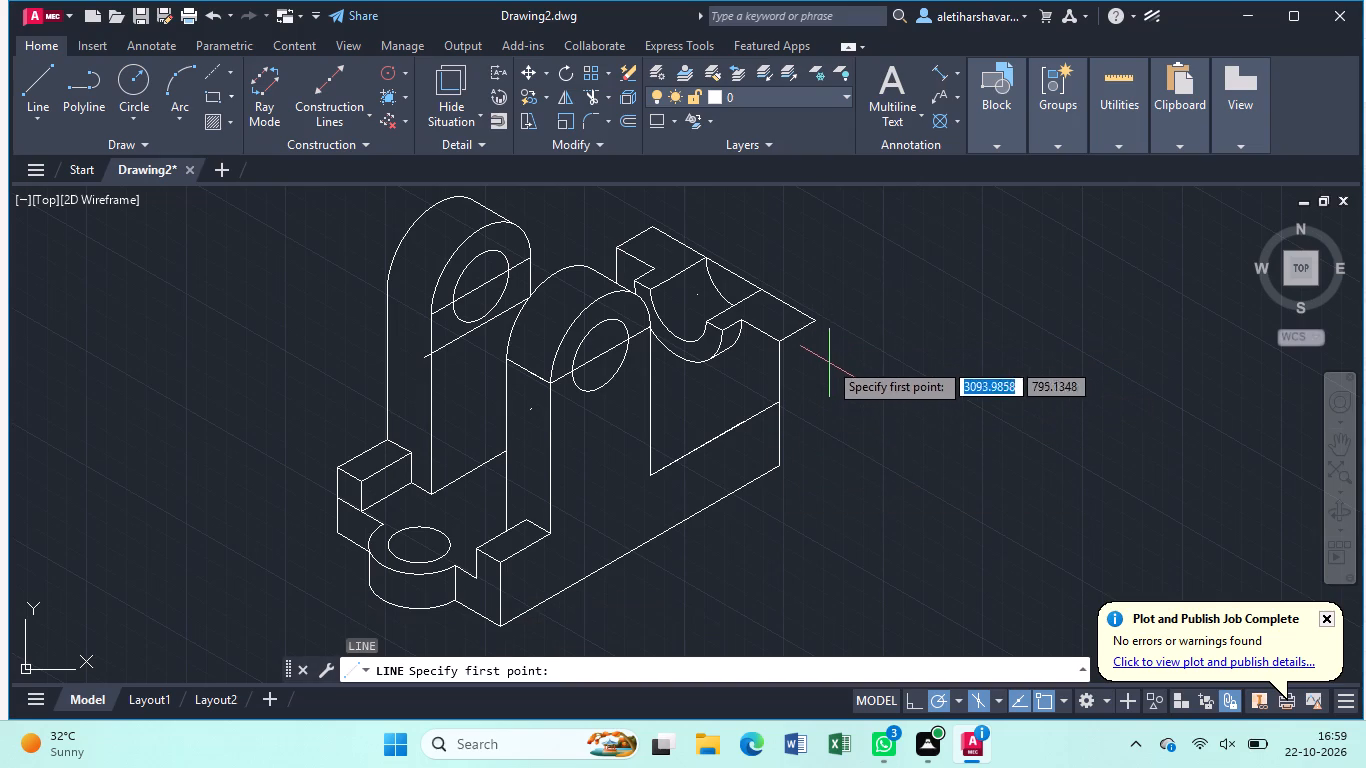
click(818, 328)
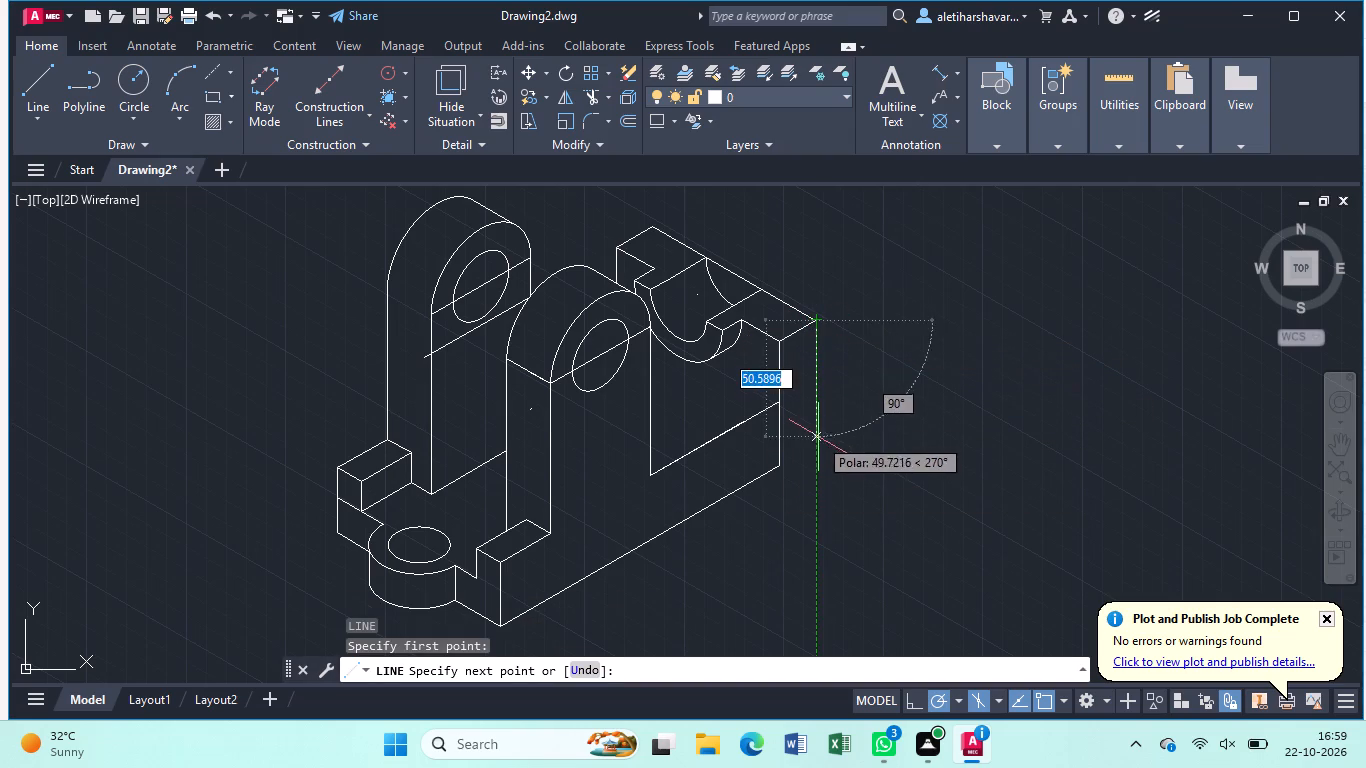
drag(824, 489, 820, 503)
key(Escape)
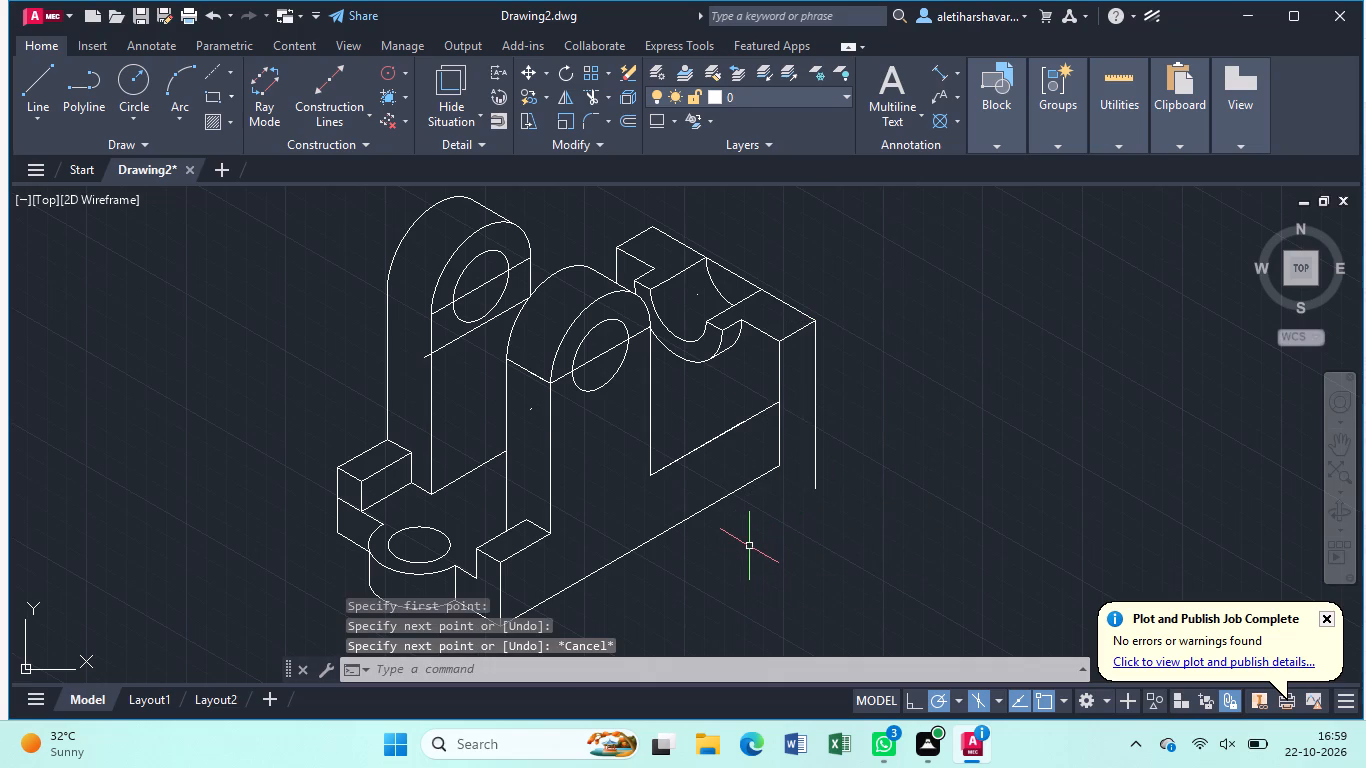
Extend the base's long 30° bottom edge to the new outer vertical line.
key(e)
key(x)
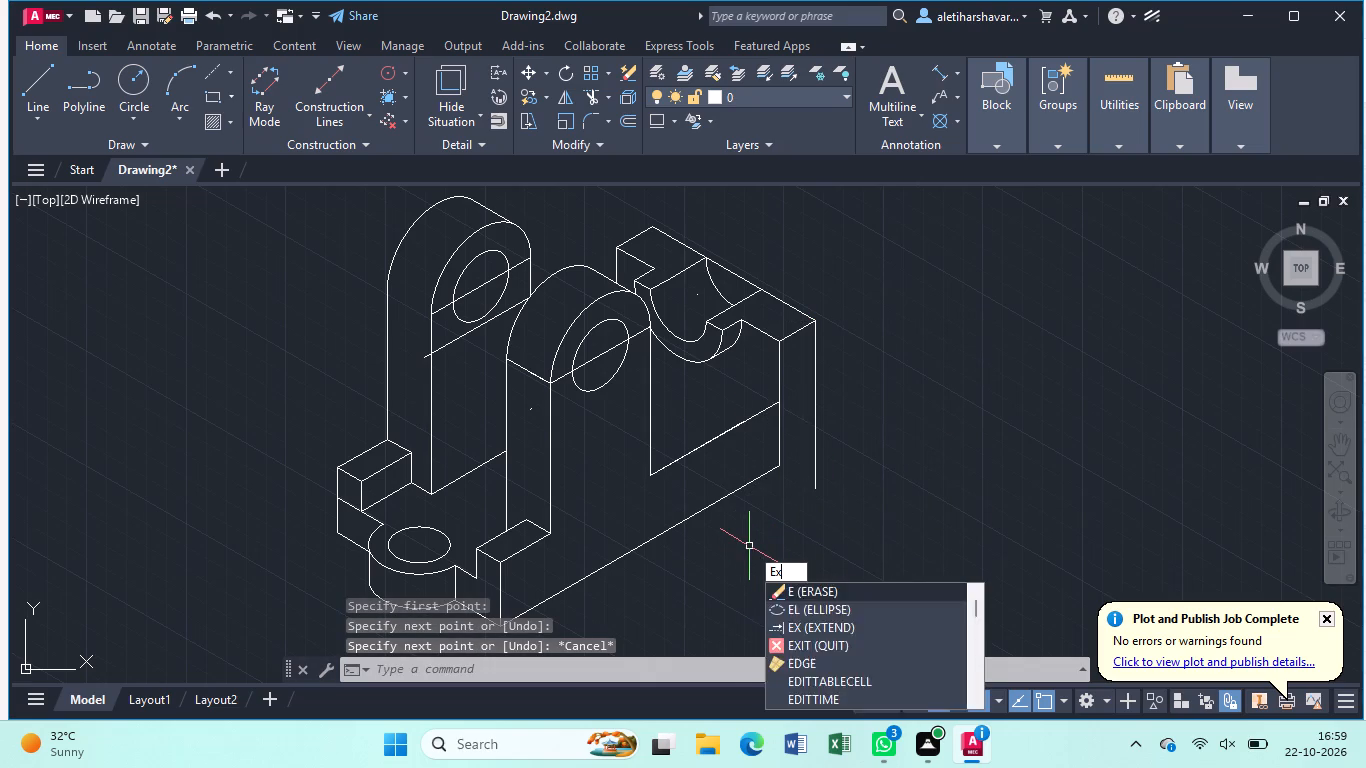
key(Return)
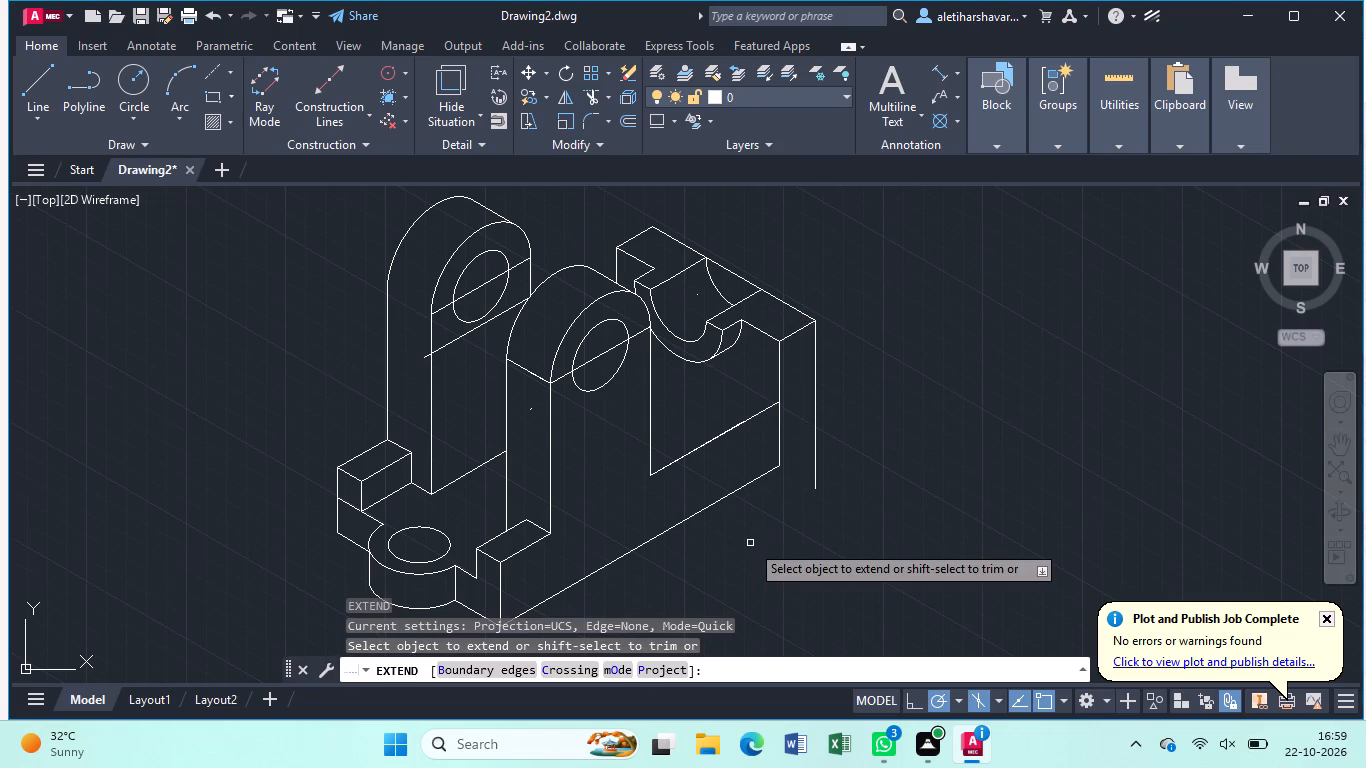
click(763, 473)
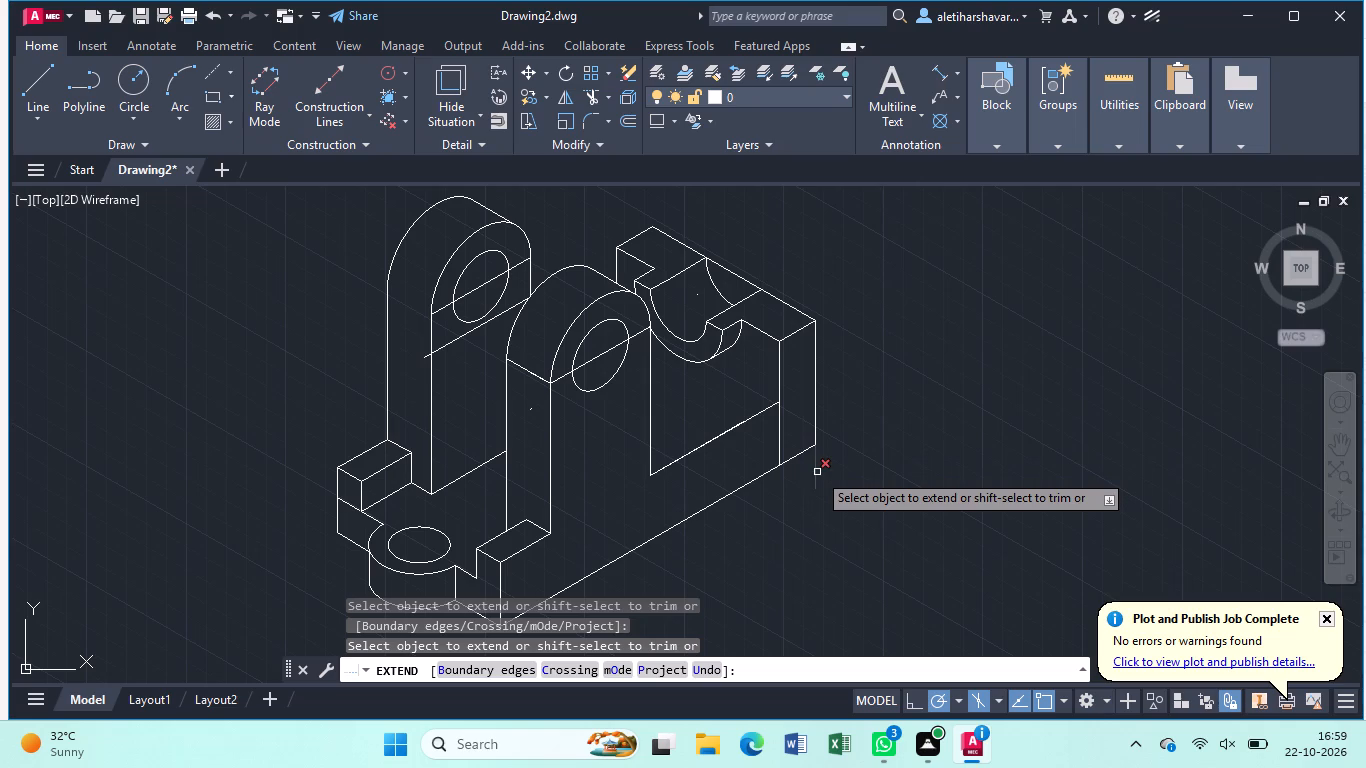
Trim the outer vertical line below the bottom edge and the inner vertical line between the recess's lower edge and the bottom edge.
shift+click(817, 472)
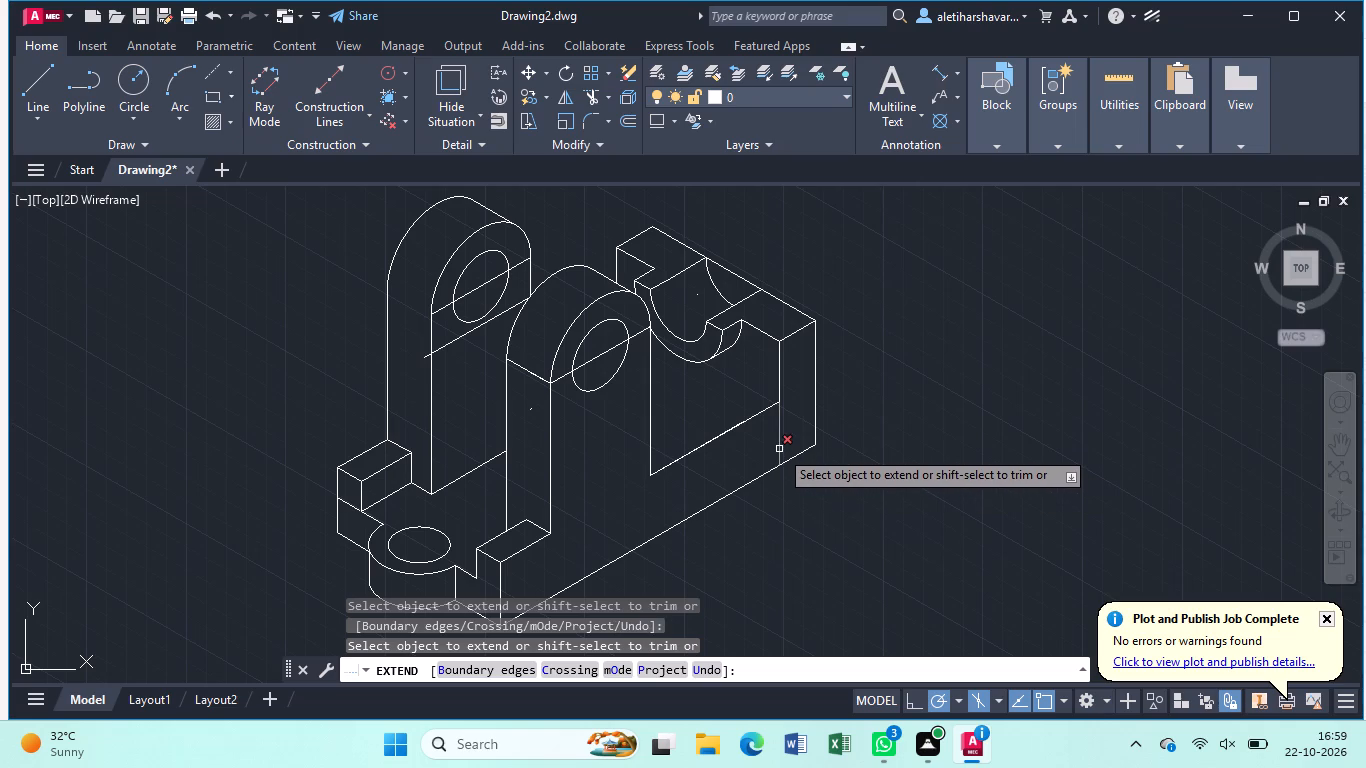
shift+click(779, 449)
shift+click(779, 449)
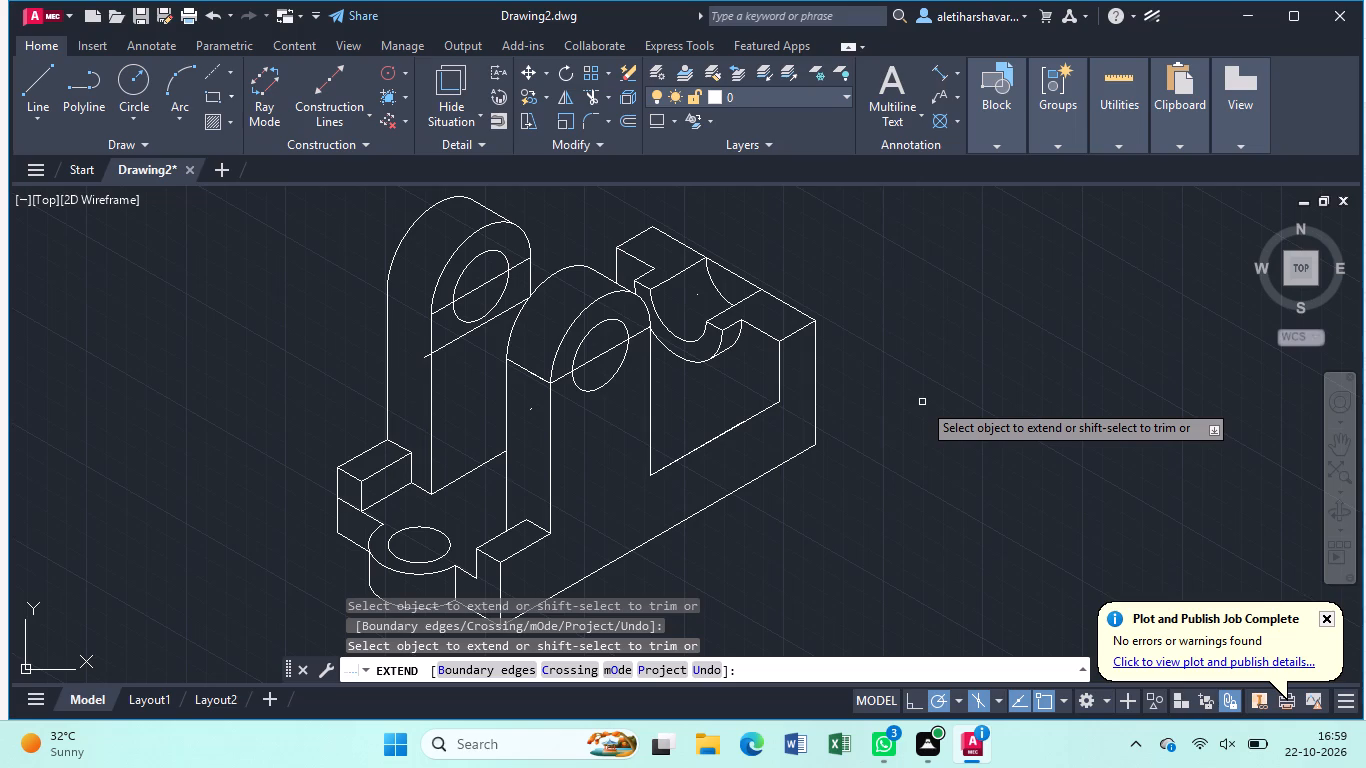
Trim away the stray 30° line crossing the far upright's face below its hole.
scroll(922, 402, down, 1)
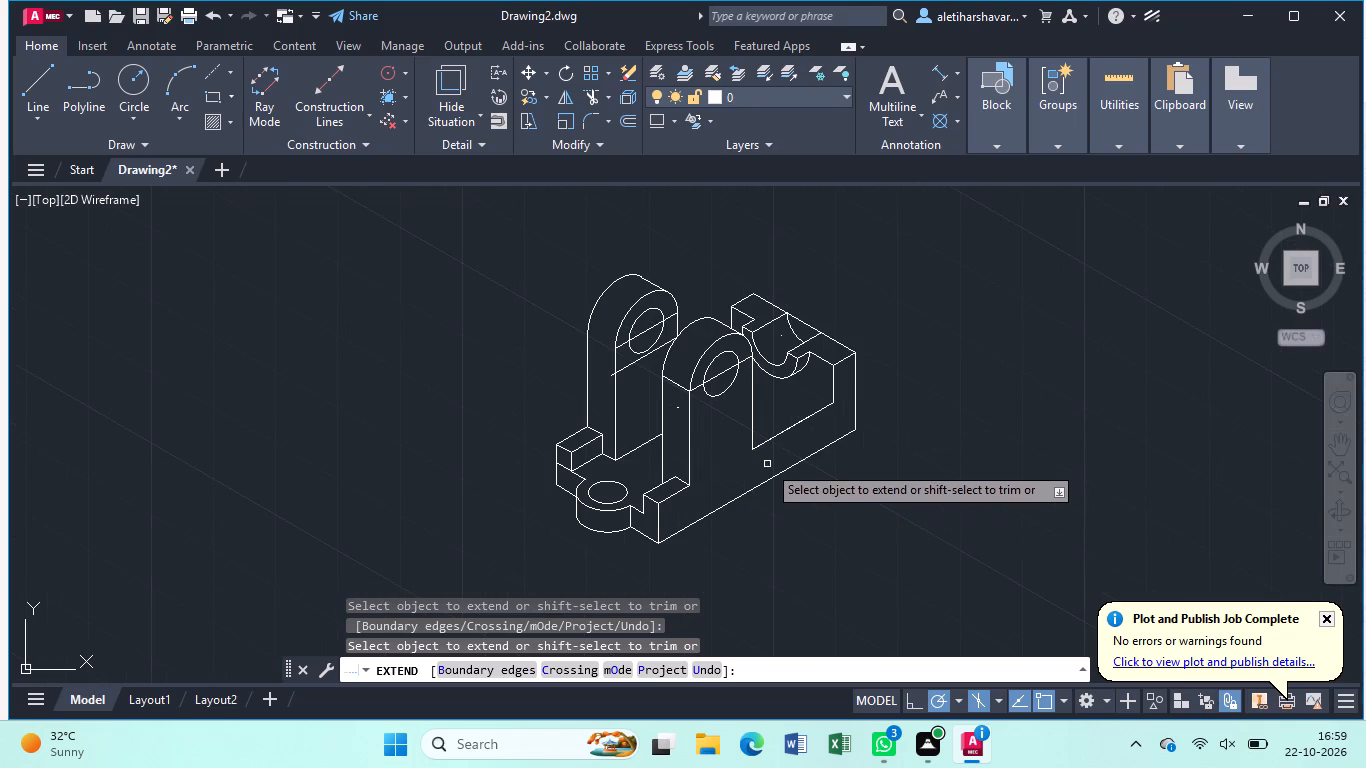
shift+click(635, 363)
shift+click(610, 375)
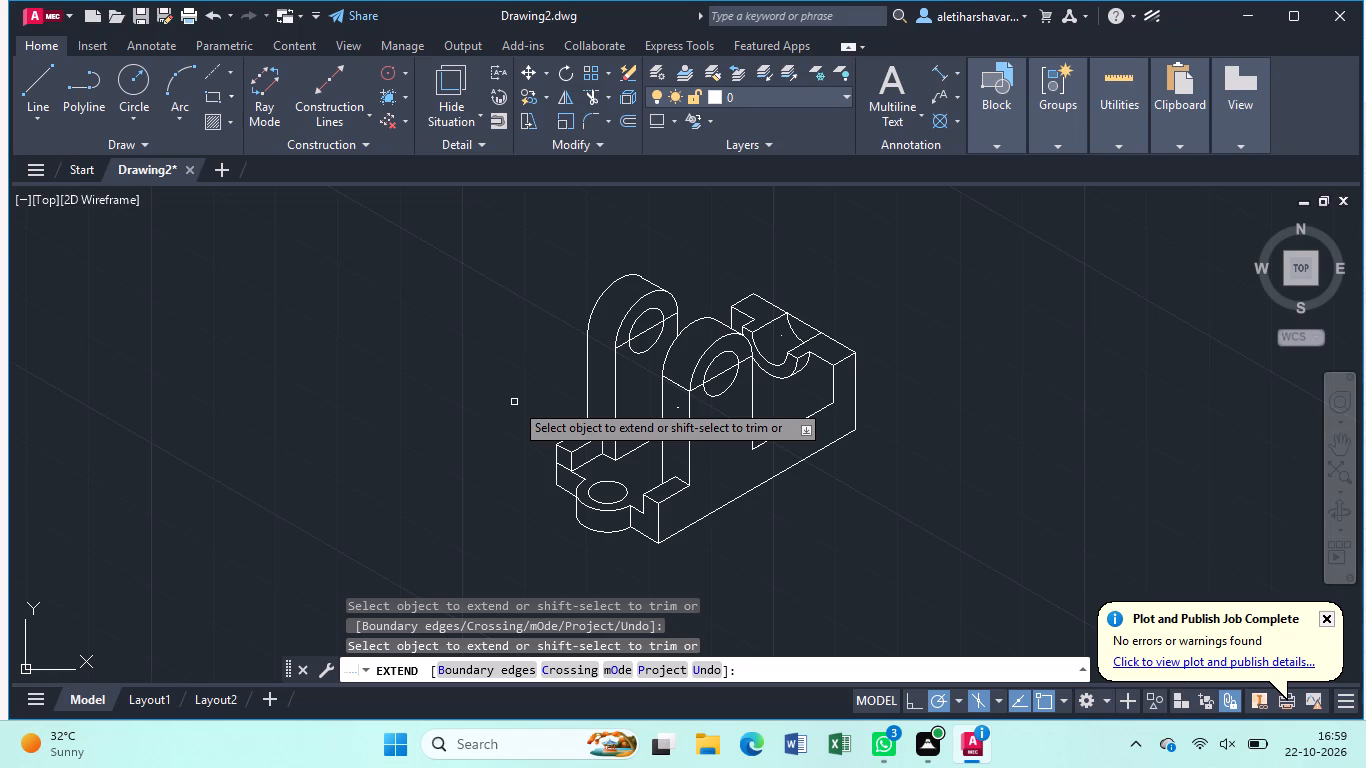
key(Escape)
Draw a 22-unit line at 150° from the recess's outer lower corner, followed by a 30° line running back past the recess's vertical edge.
key(l)
key(Return)
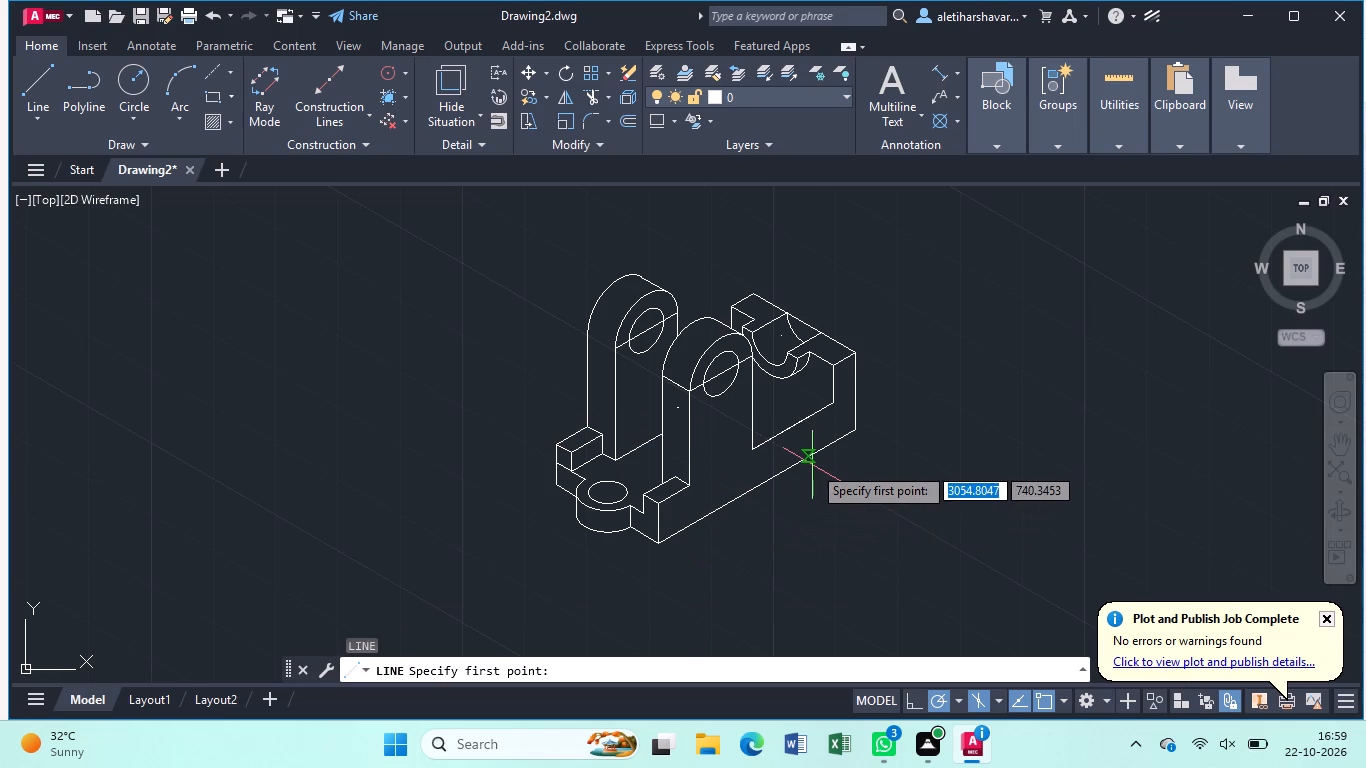
click(831, 399)
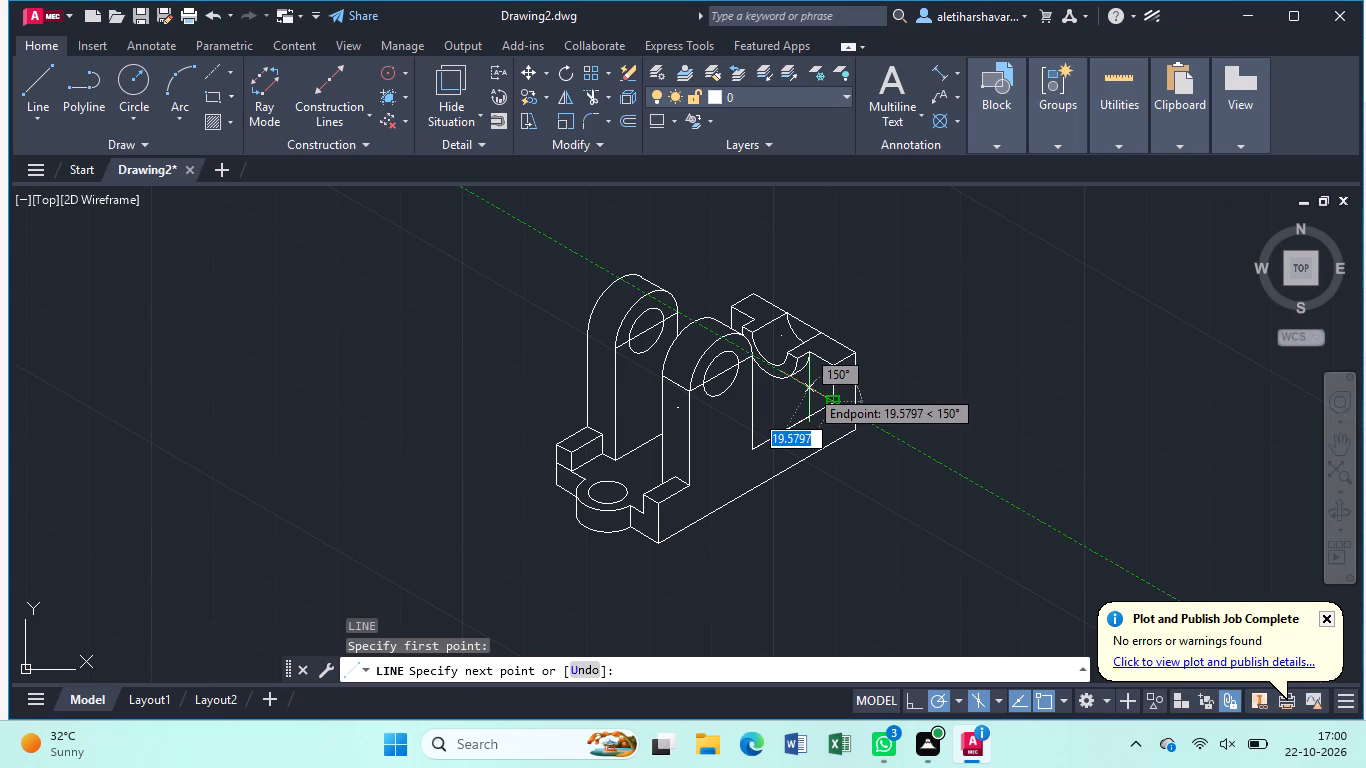
text(22)
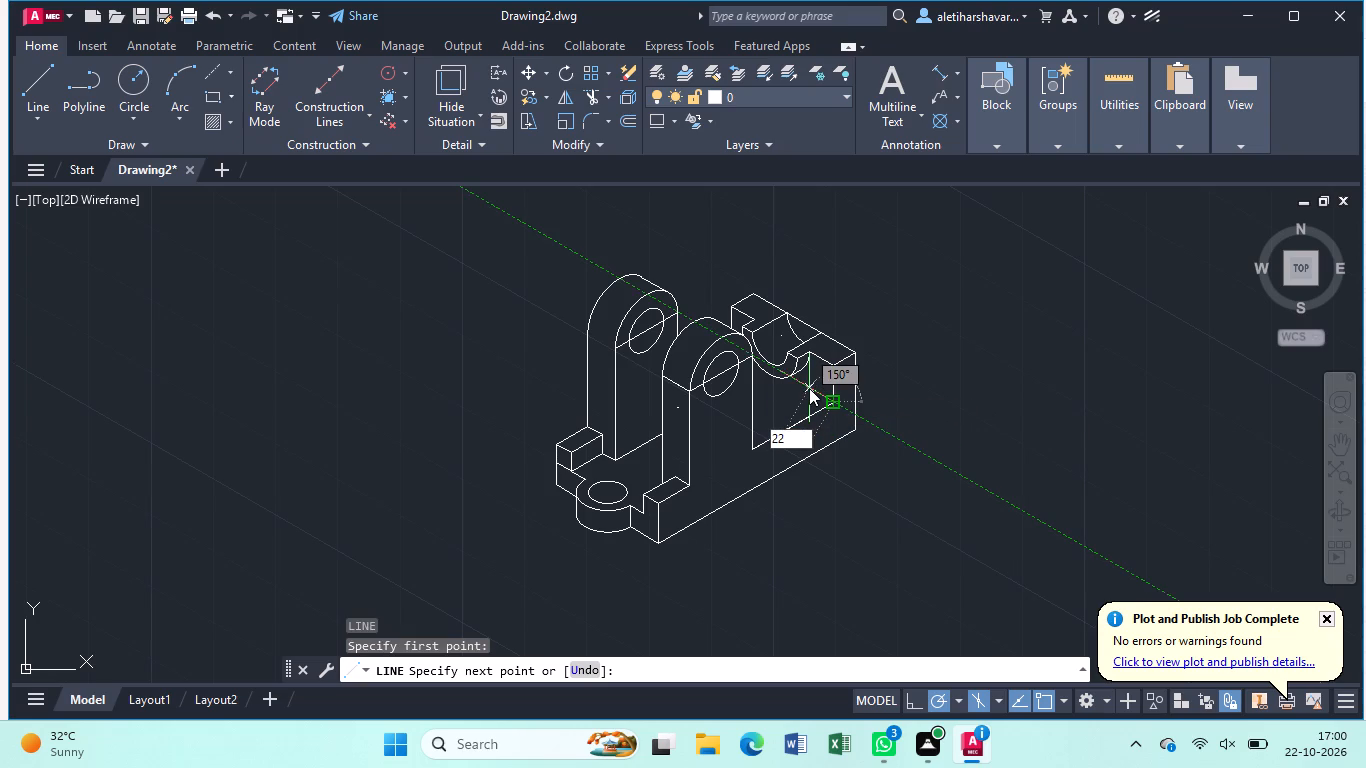
key(Return)
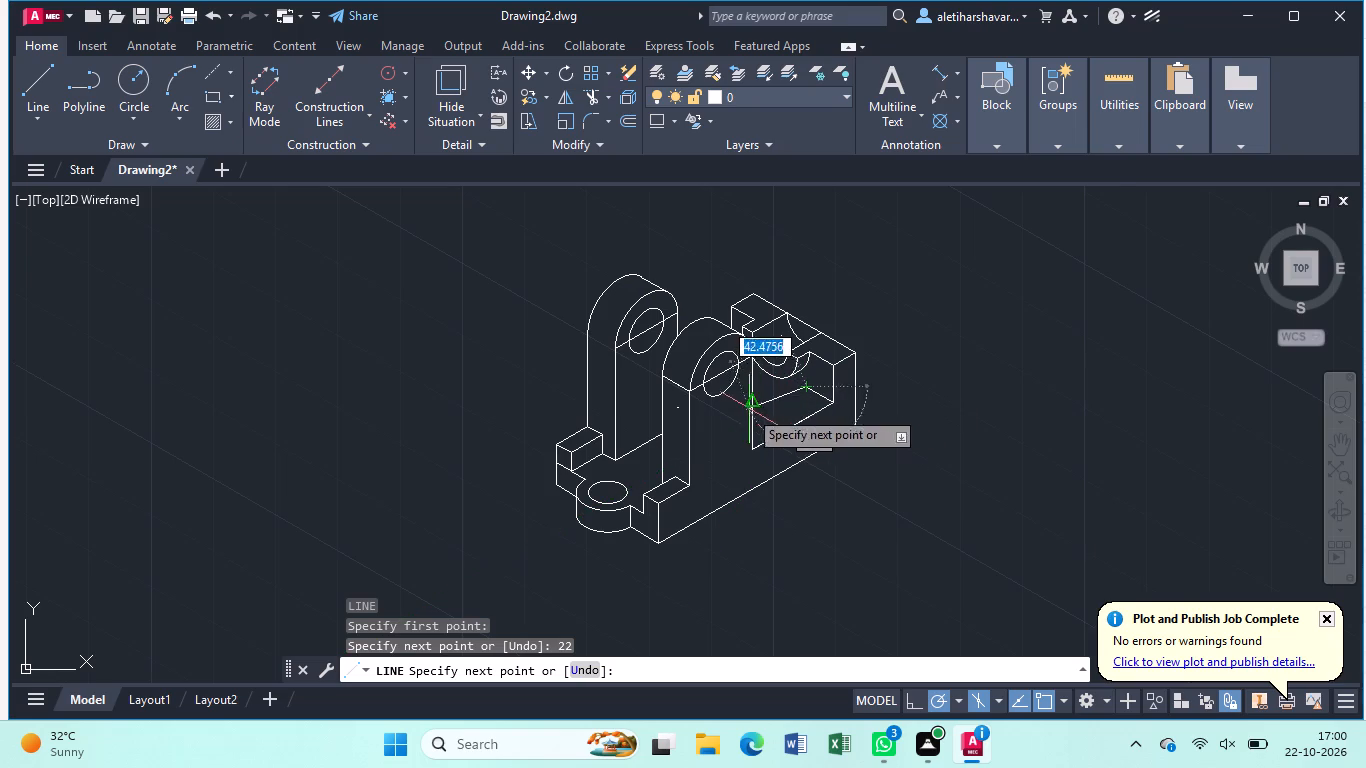
click(716, 440)
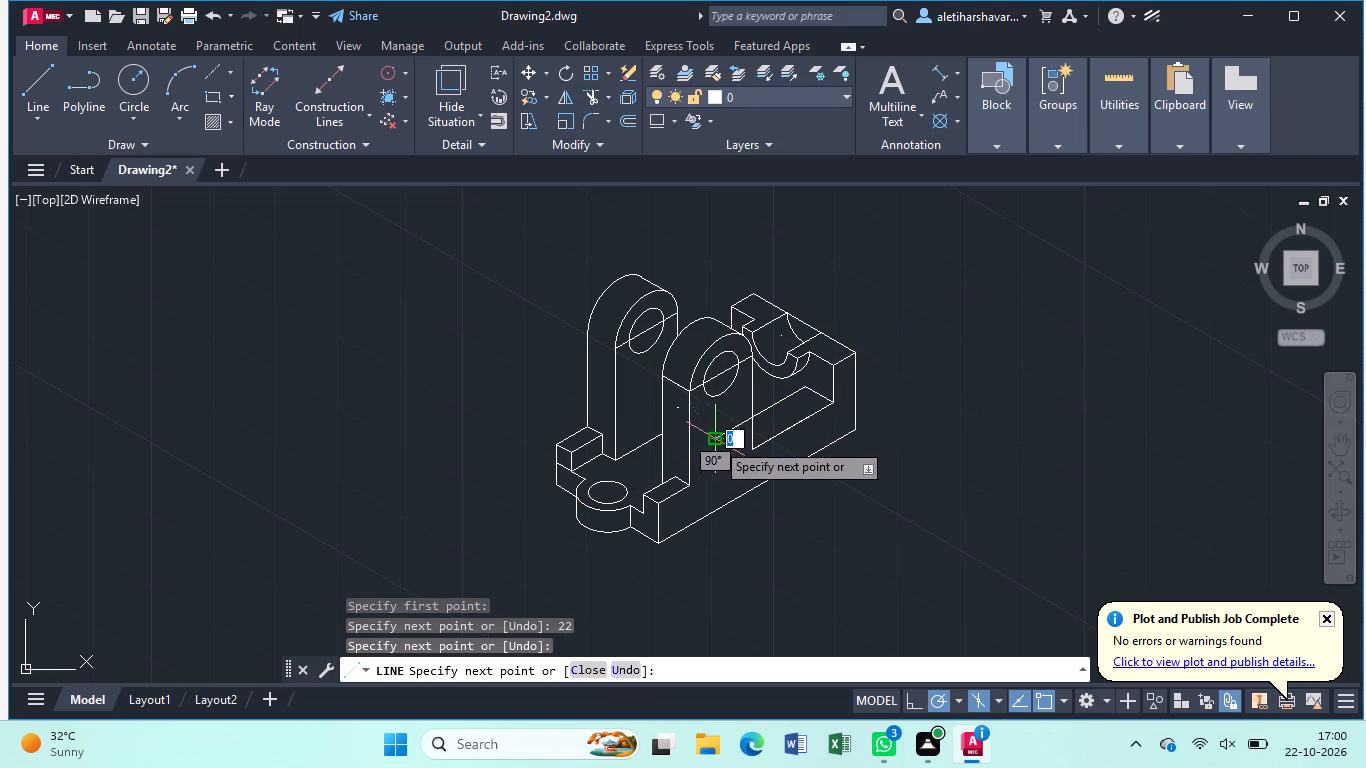
key(Escape)
Trim the new 30° line where it runs past the recess's vertical edge toward the near upright.
text(tr)
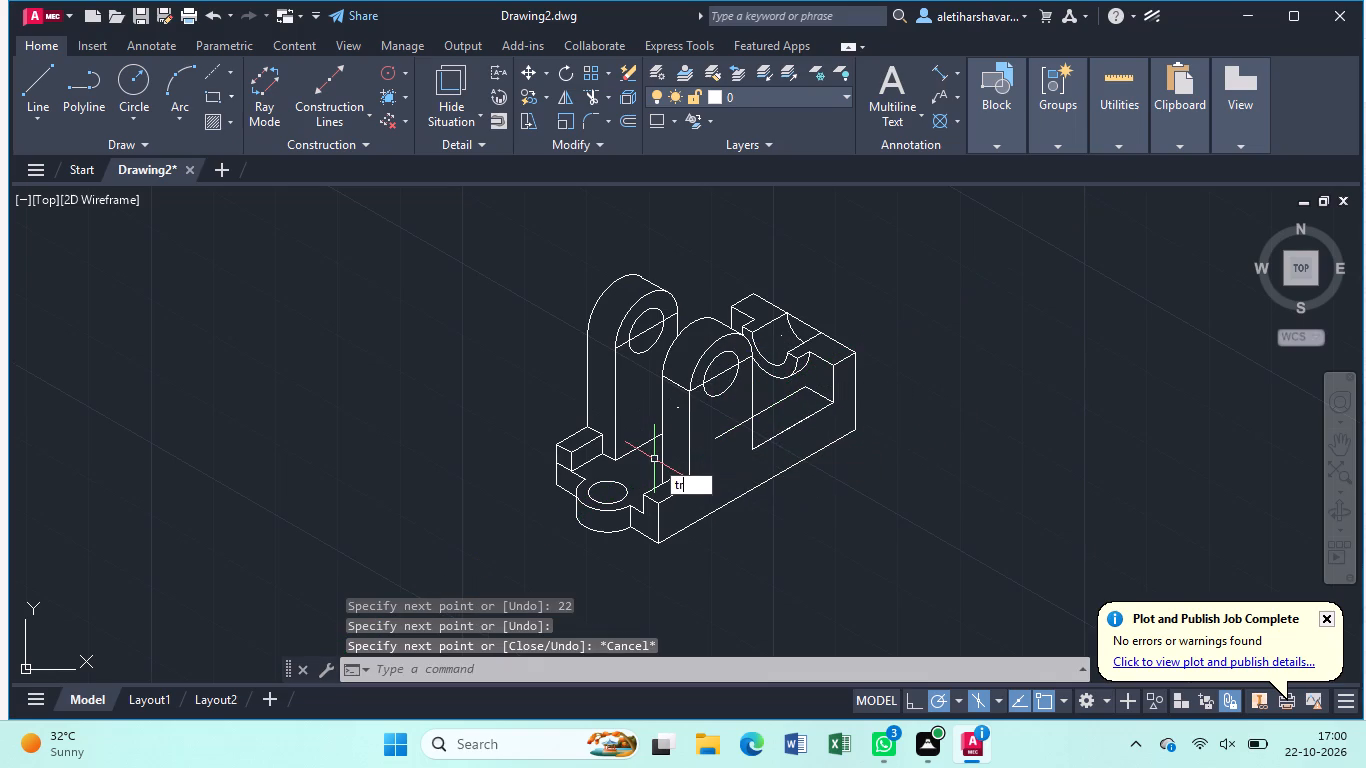
key(Return)
click(732, 427)
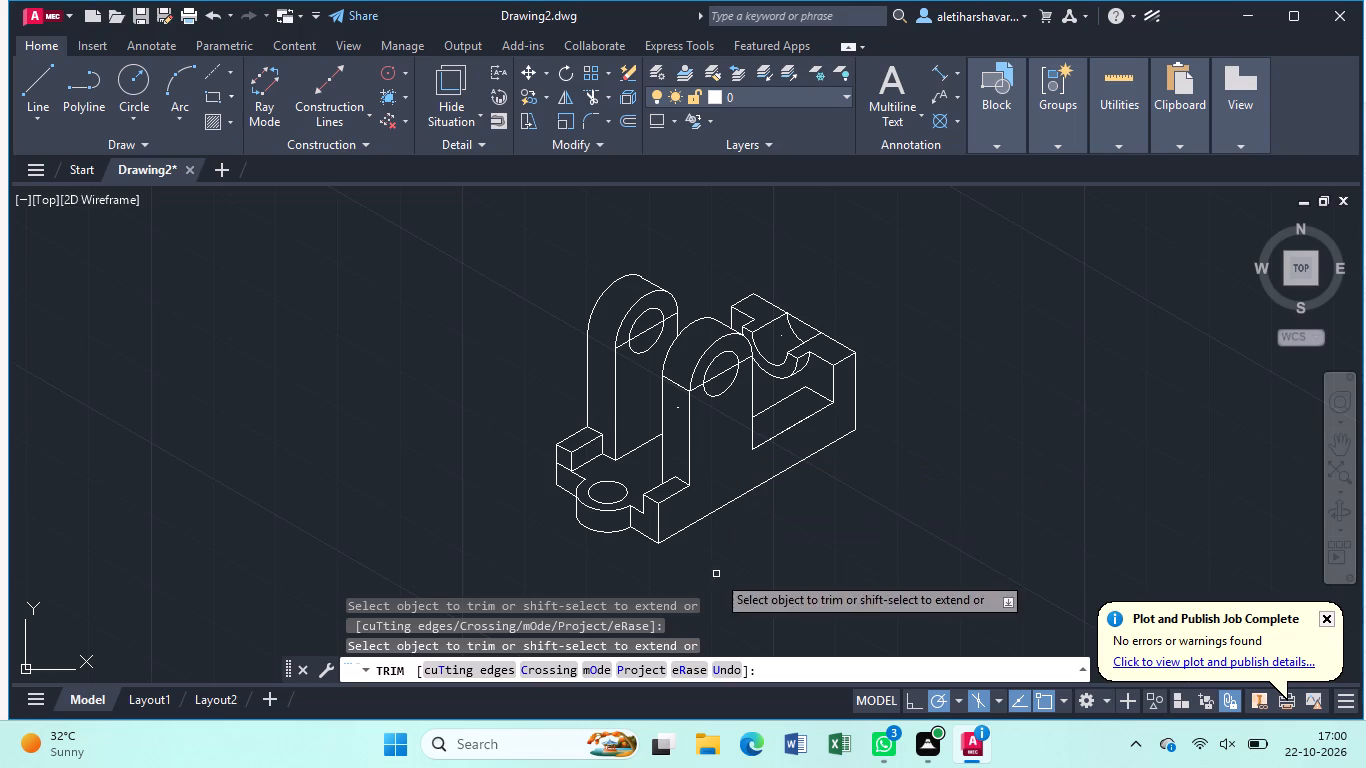
key(Escape)
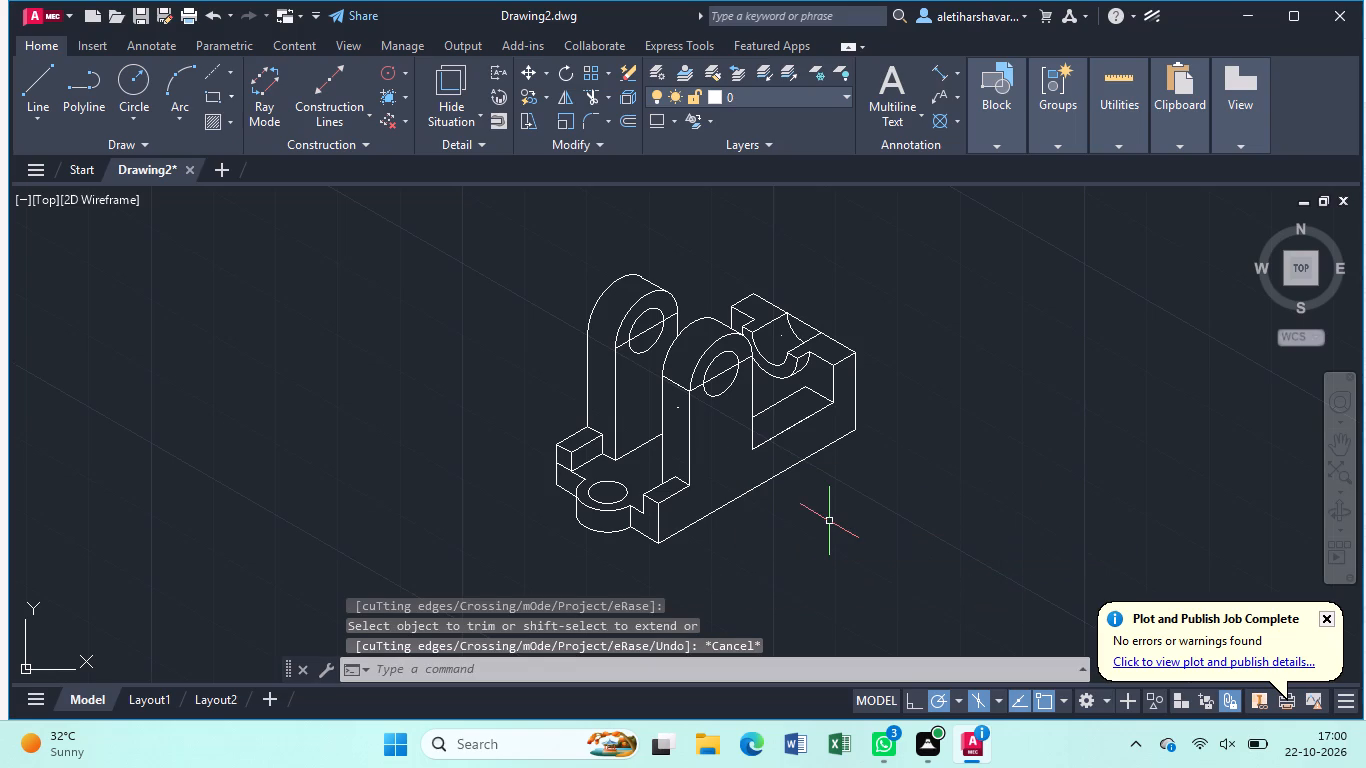
Draw a line at 150° from the midpoint of the recess floor's back edge, running behind the near upright.
key(l)
key(Return)
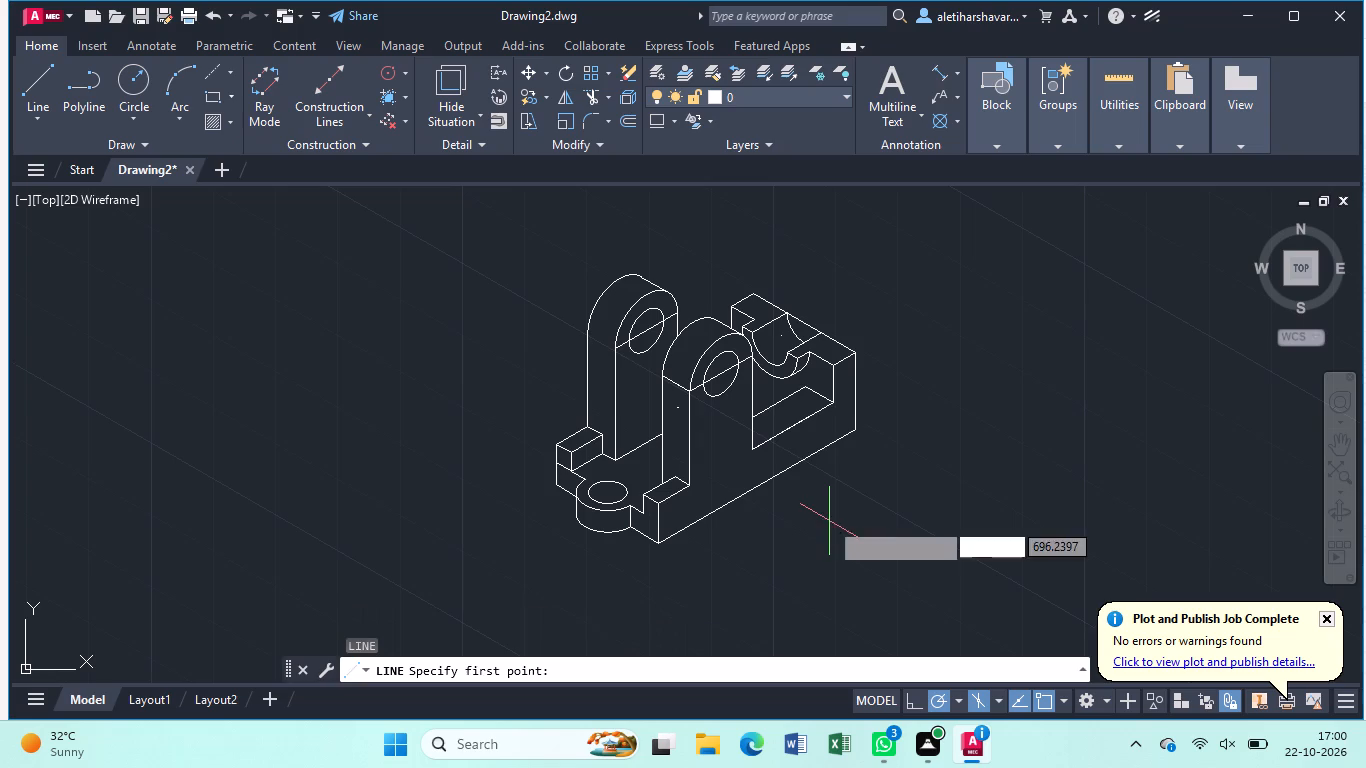
click(778, 405)
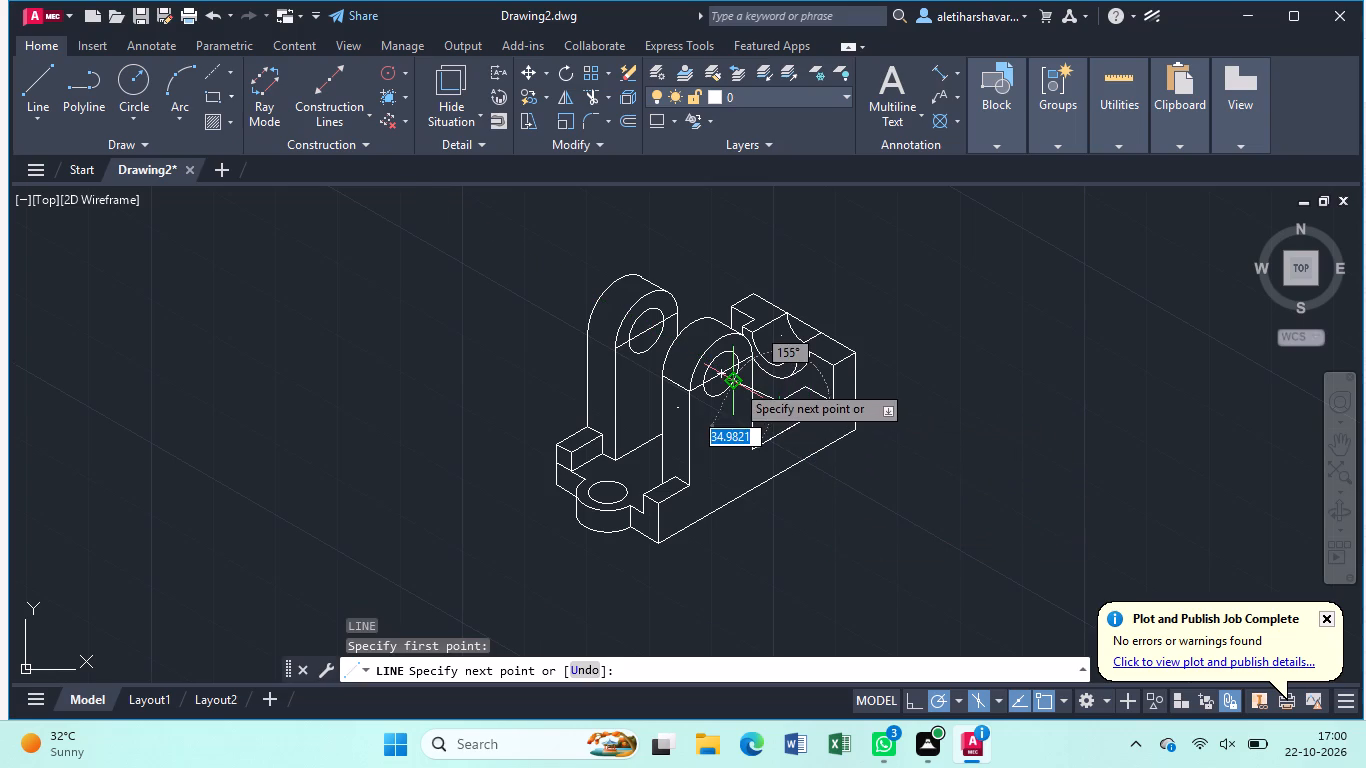
click(667, 333)
key(Escape)
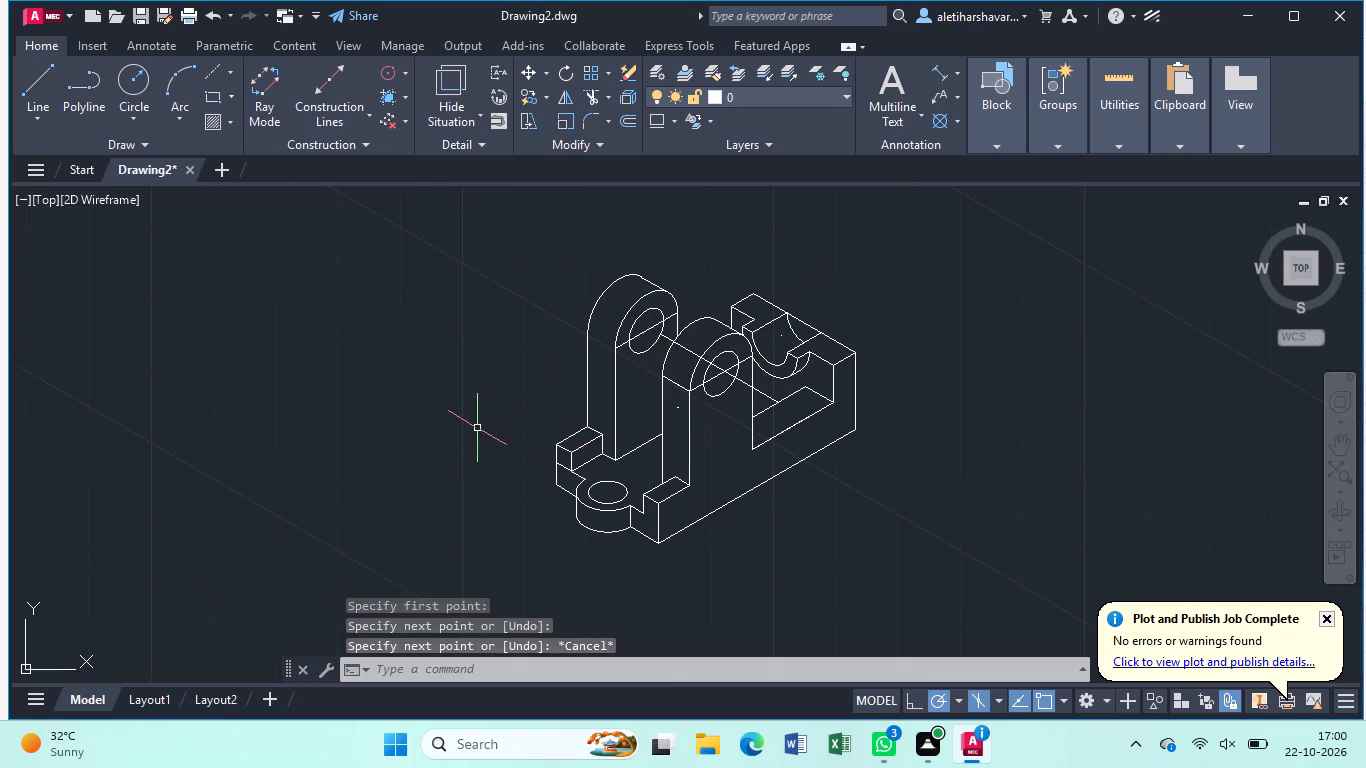
Trim the new 150° line where it crosses the near upright and its hole, keeping only the part inside the recess.
text(tr)
key(shift+Return)
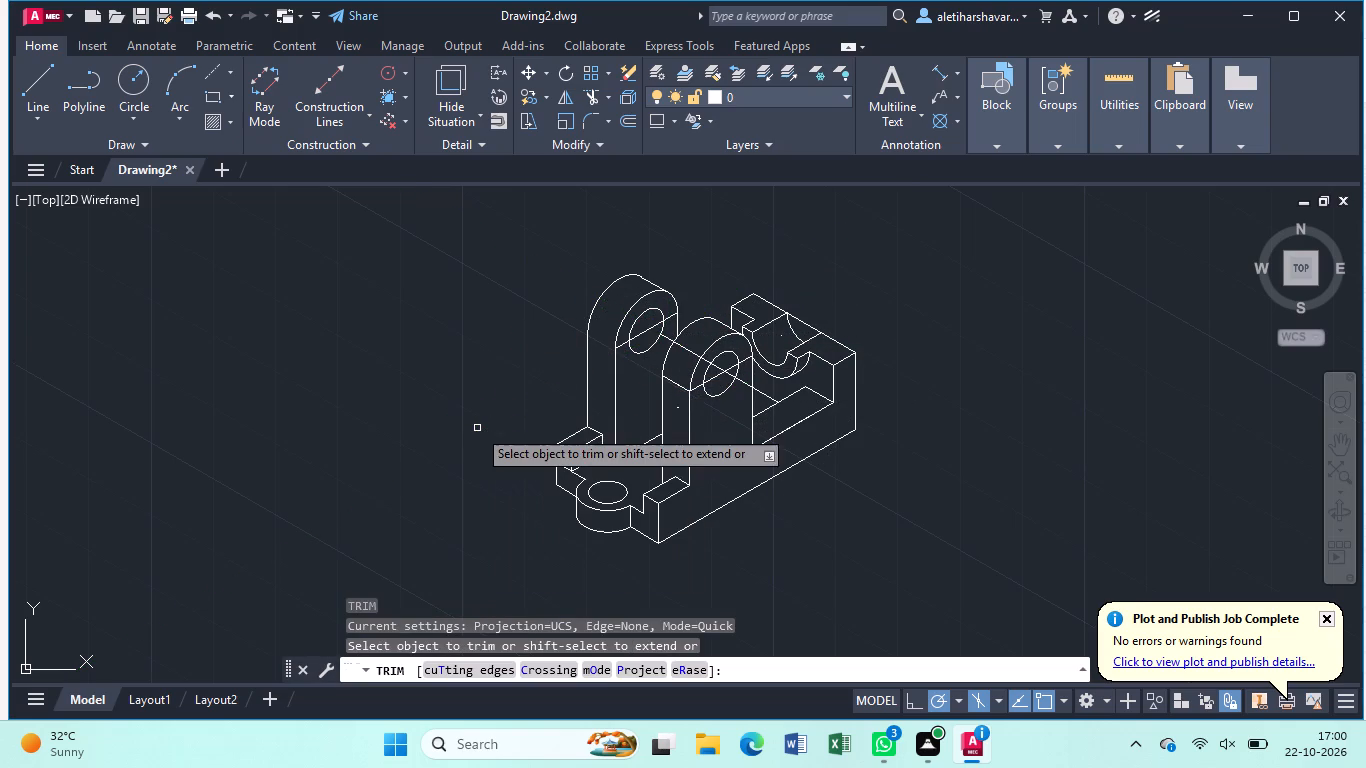
click(670, 341)
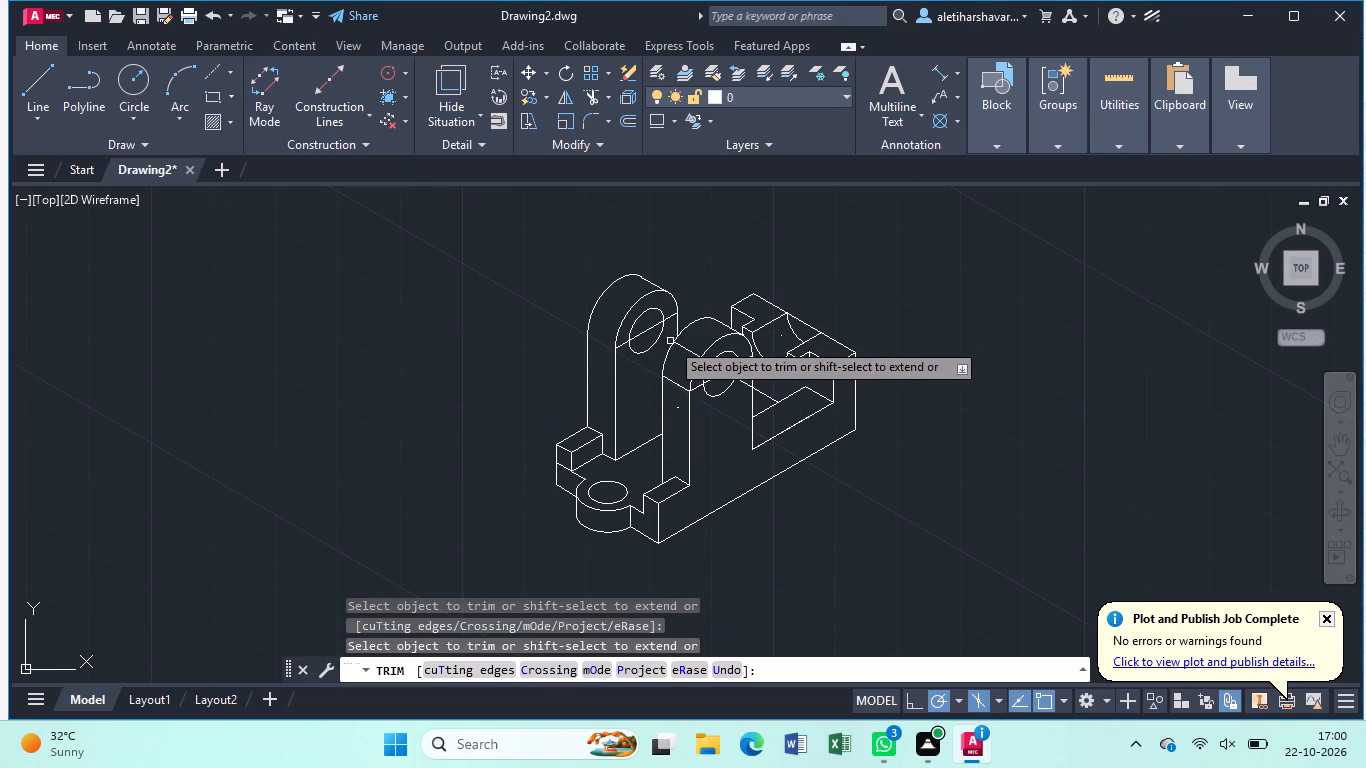
click(695, 353)
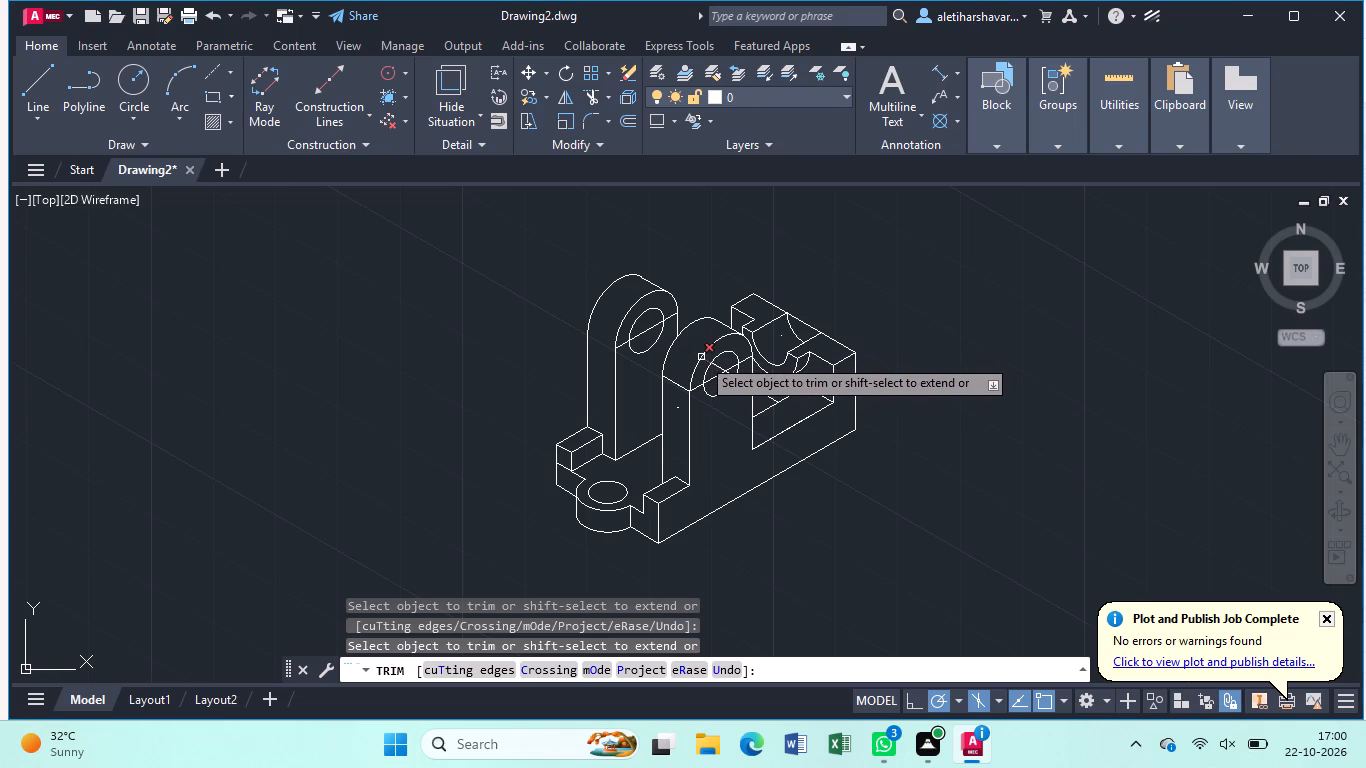
click(702, 358)
click(718, 370)
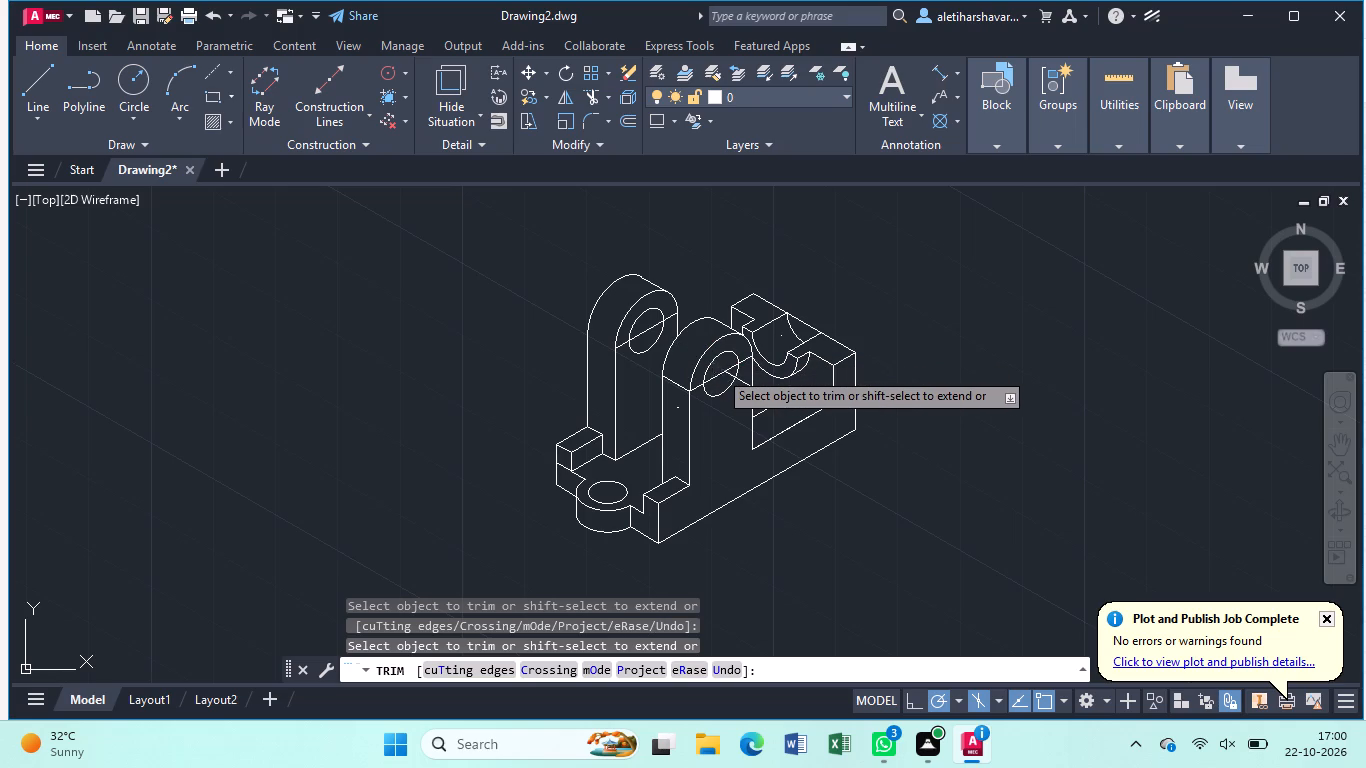
click(726, 373)
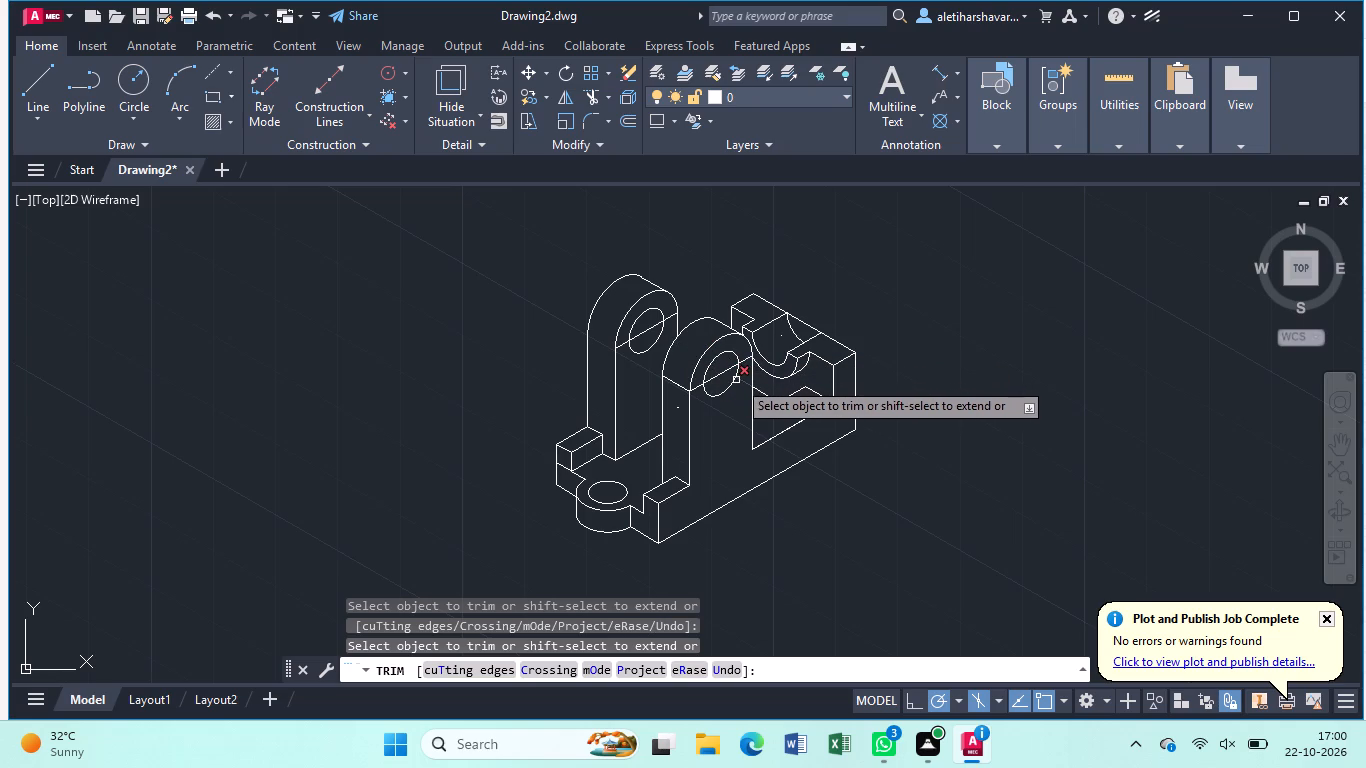
click(740, 380)
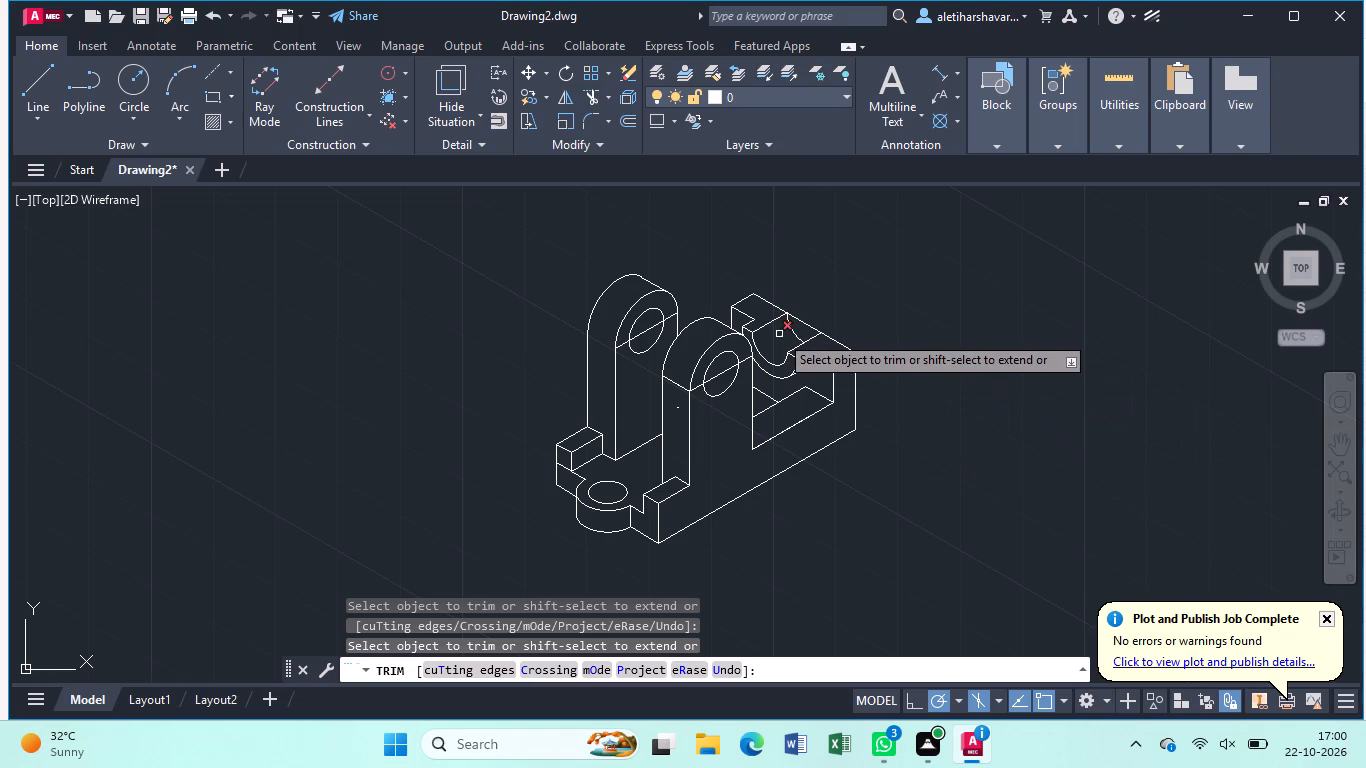
Erase the leftover point marks in the half-round groove and on the near upright's side.
click(780, 334)
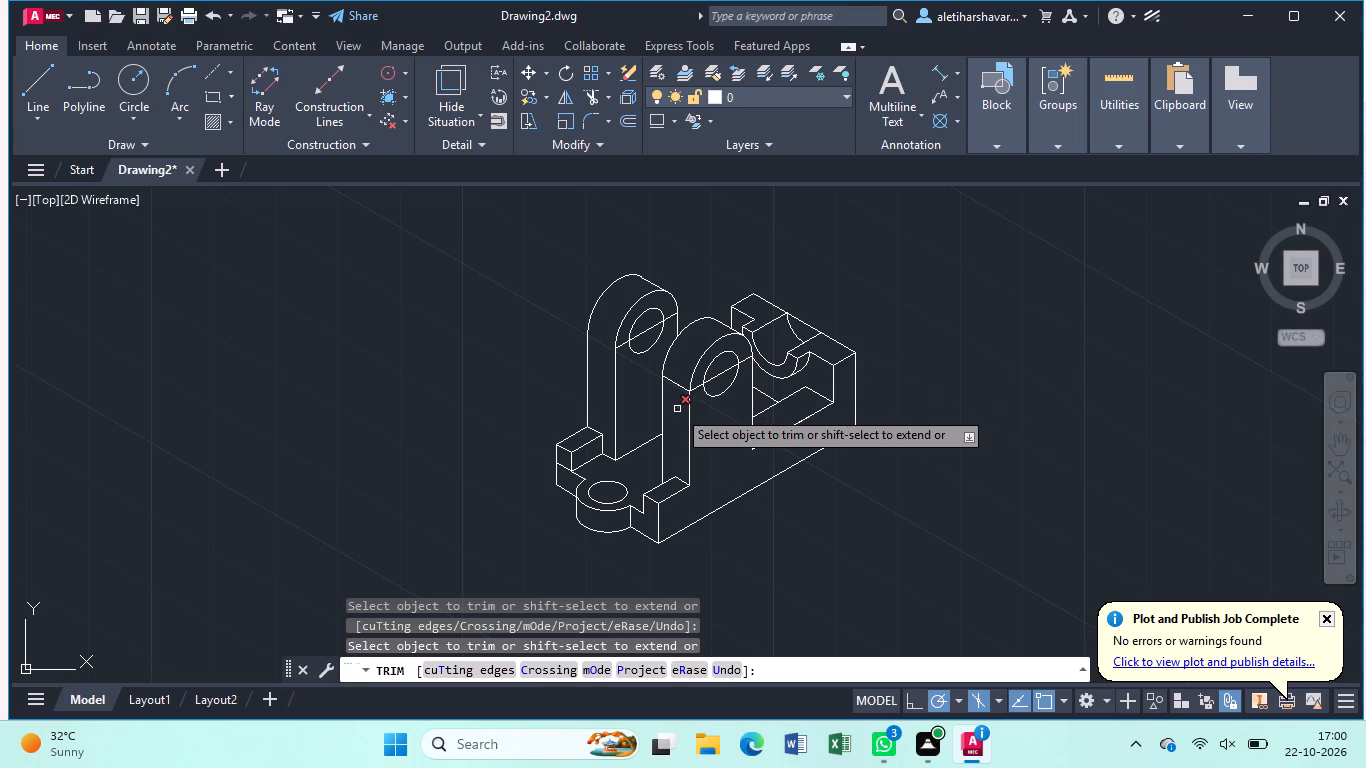
click(677, 409)
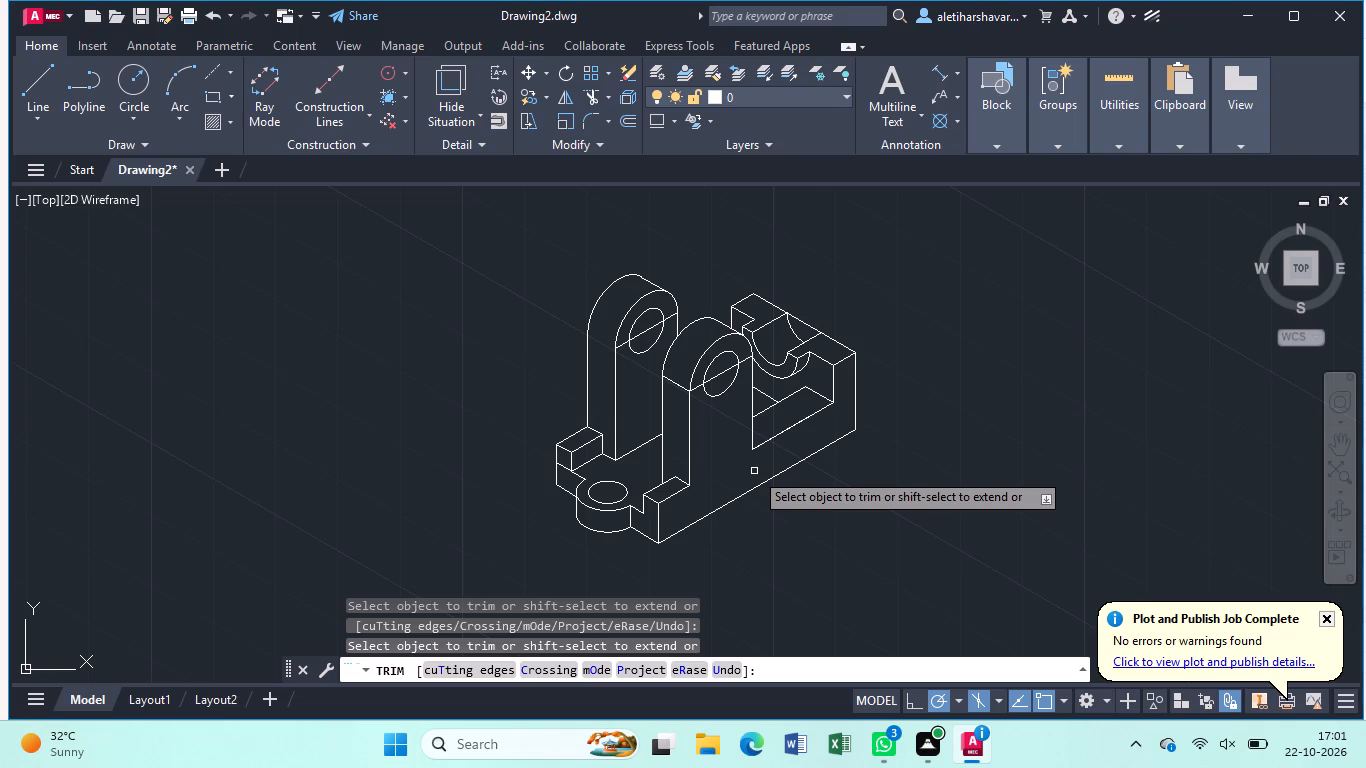
key(Escape)
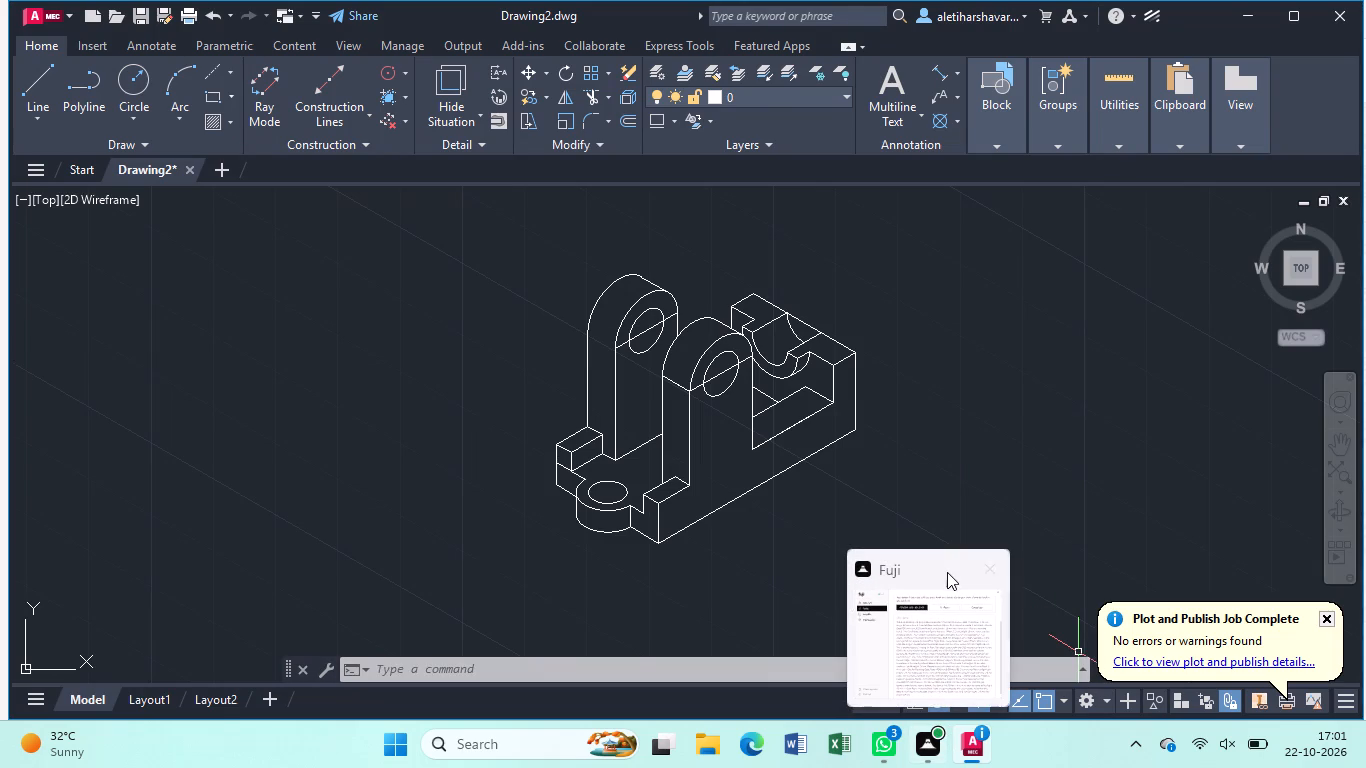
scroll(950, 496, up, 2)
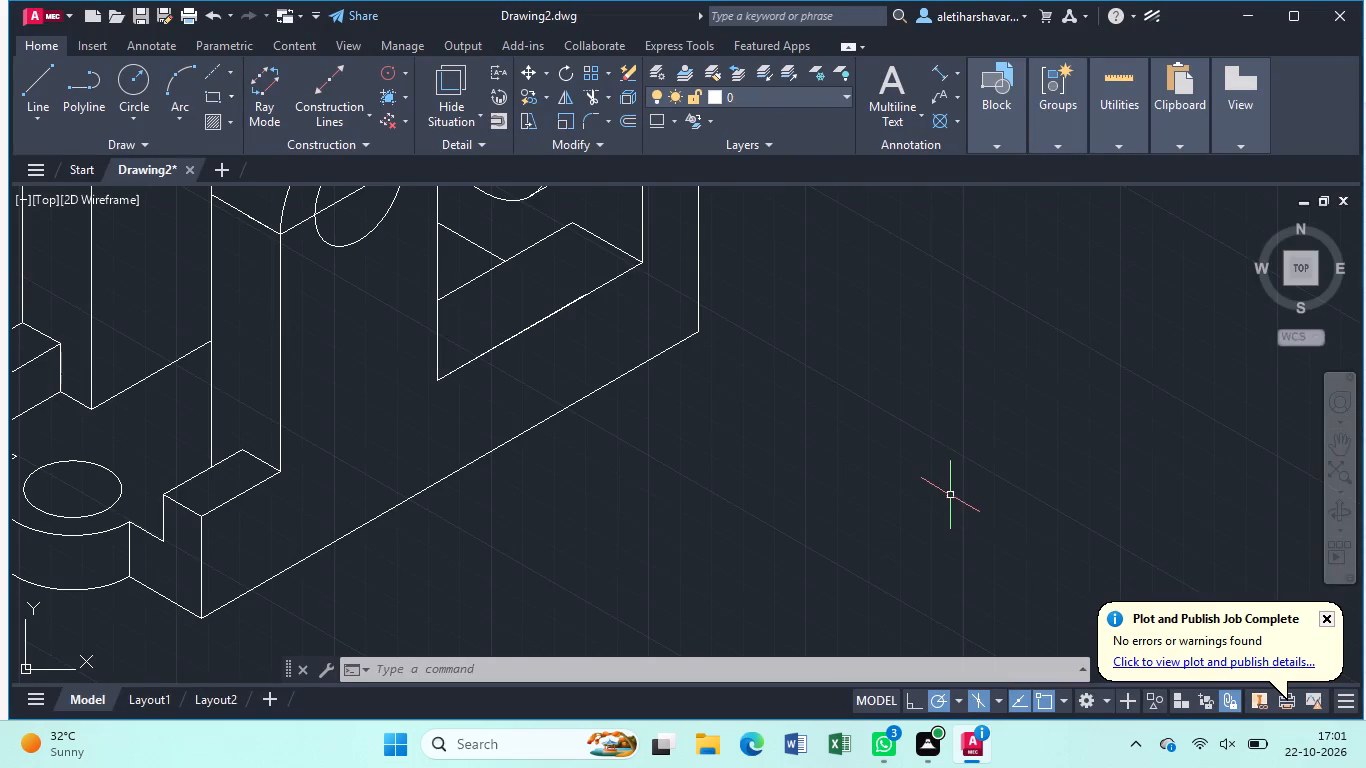
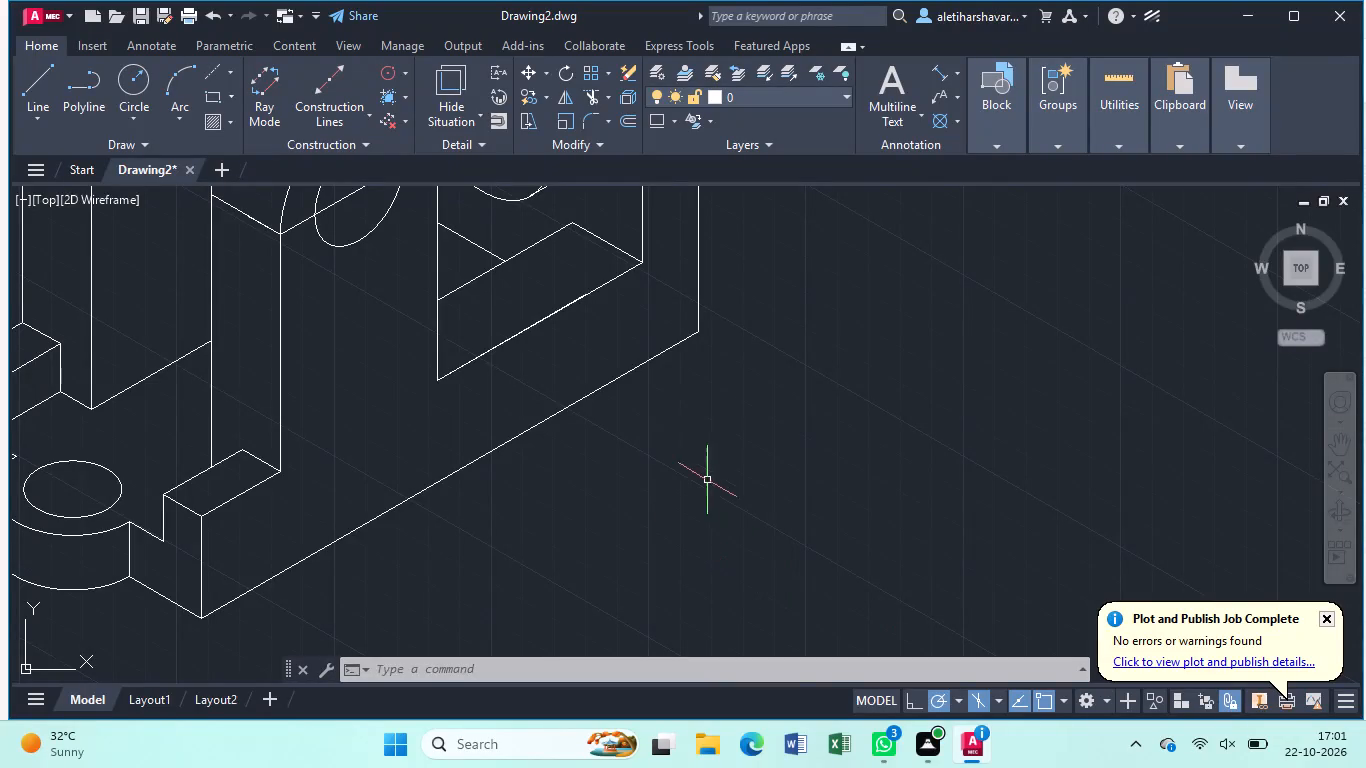
Draw a line joining the two ends of the inner arc of the half-round groove in the far block.
scroll(630, 343, down, 2)
middle_drag(612, 329, 629, 421)
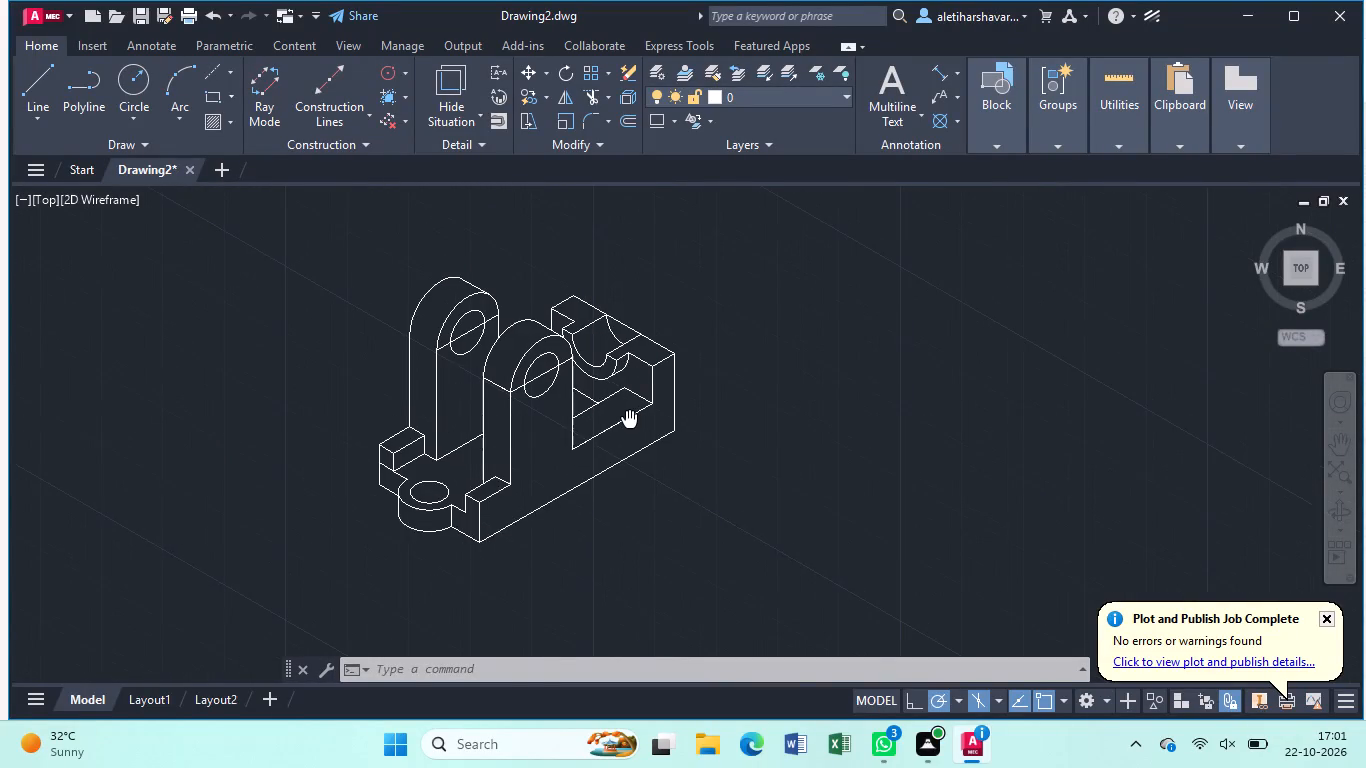
middle_drag(629, 421, 629, 422)
scroll(609, 390, up, 1)
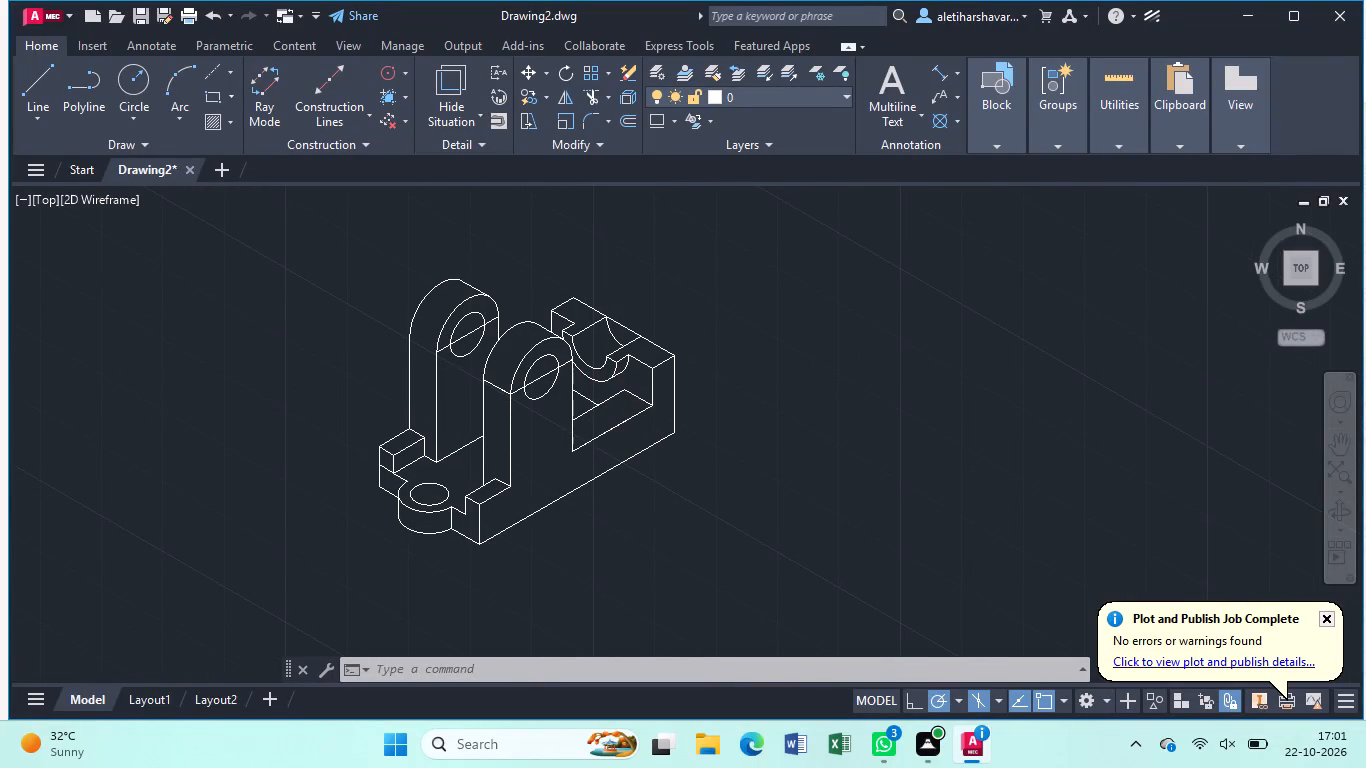
key(l)
key(Return)
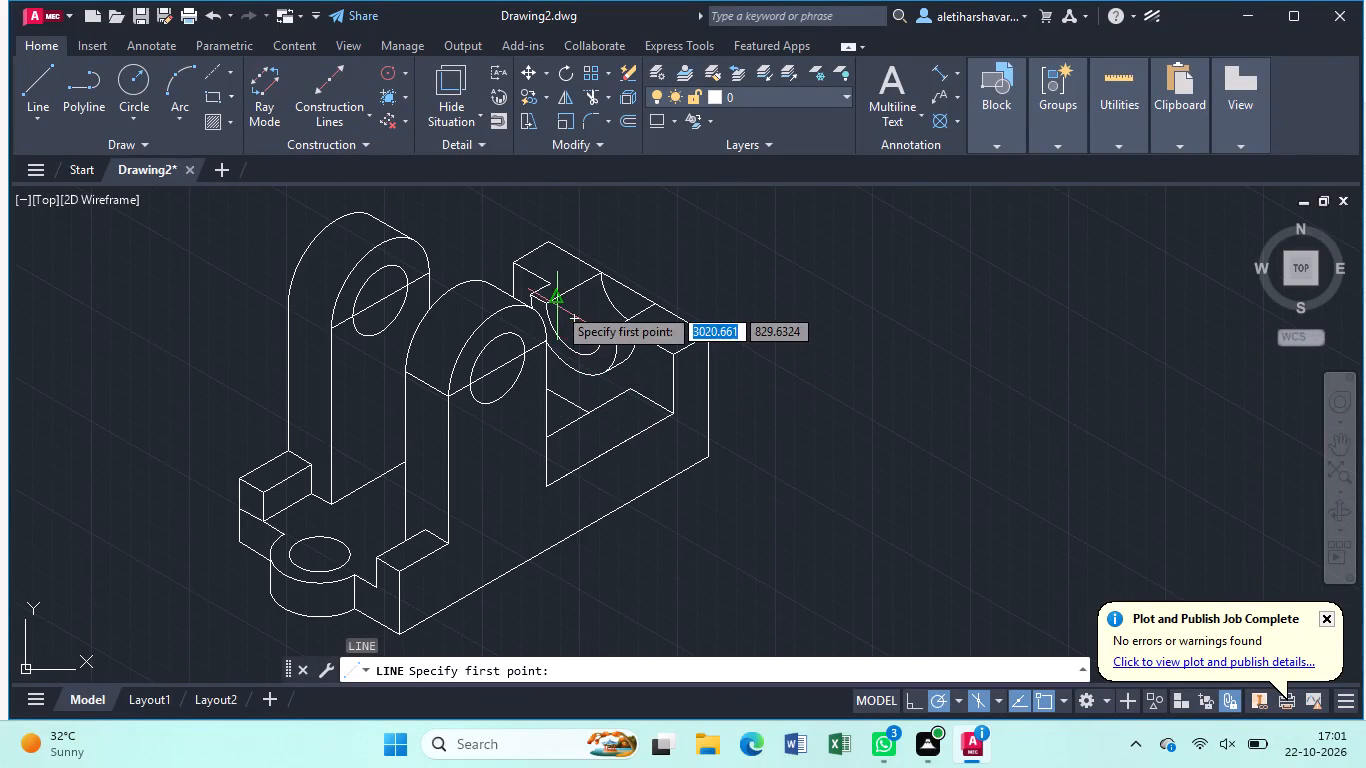
click(551, 303)
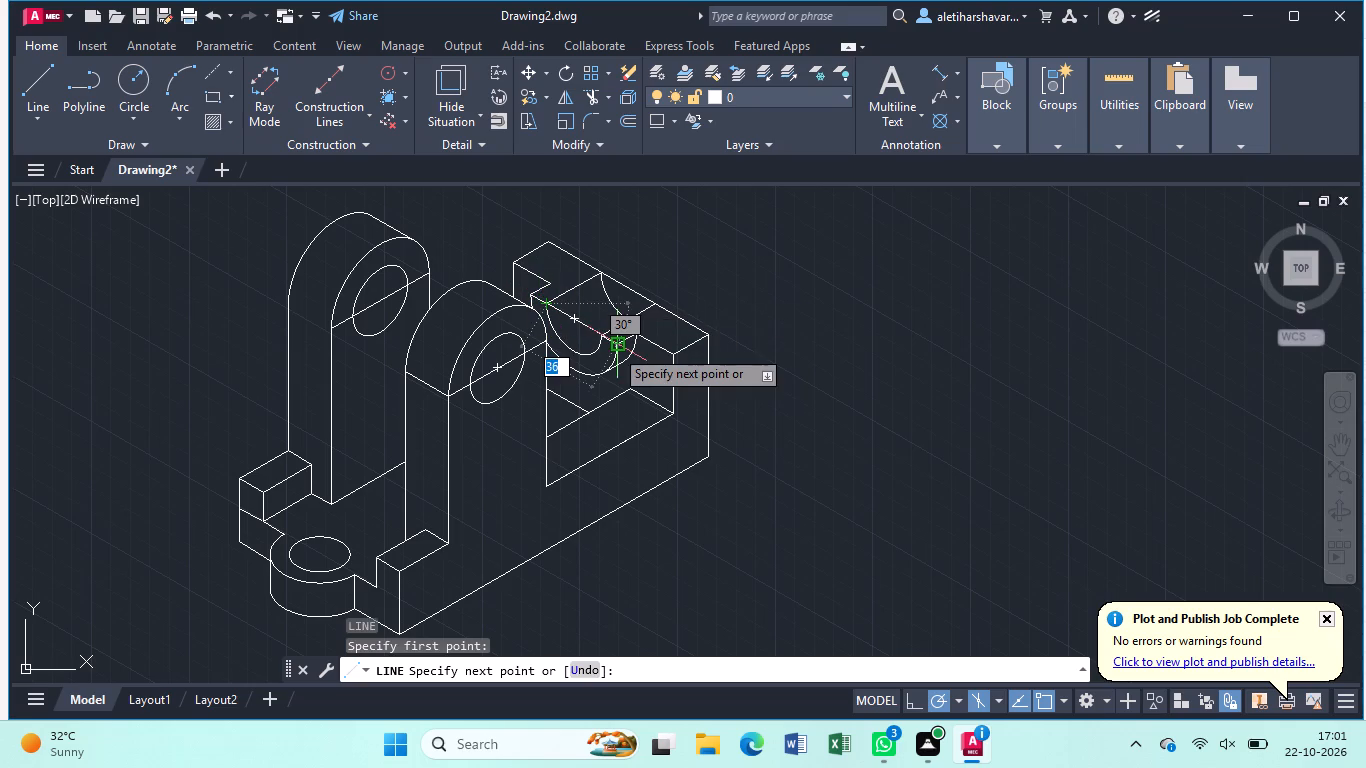
scroll(602, 338, up, 1)
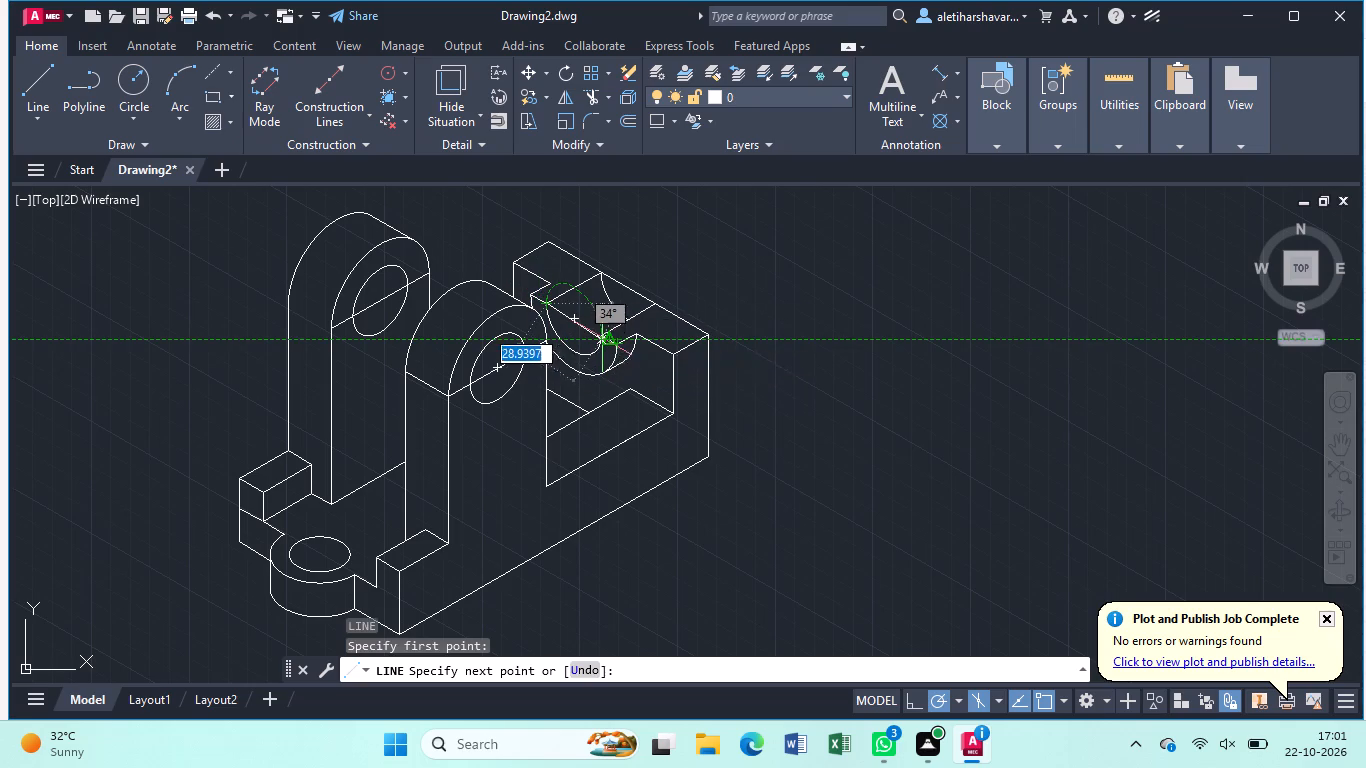
scroll(602, 338, up, 1)
click(590, 332)
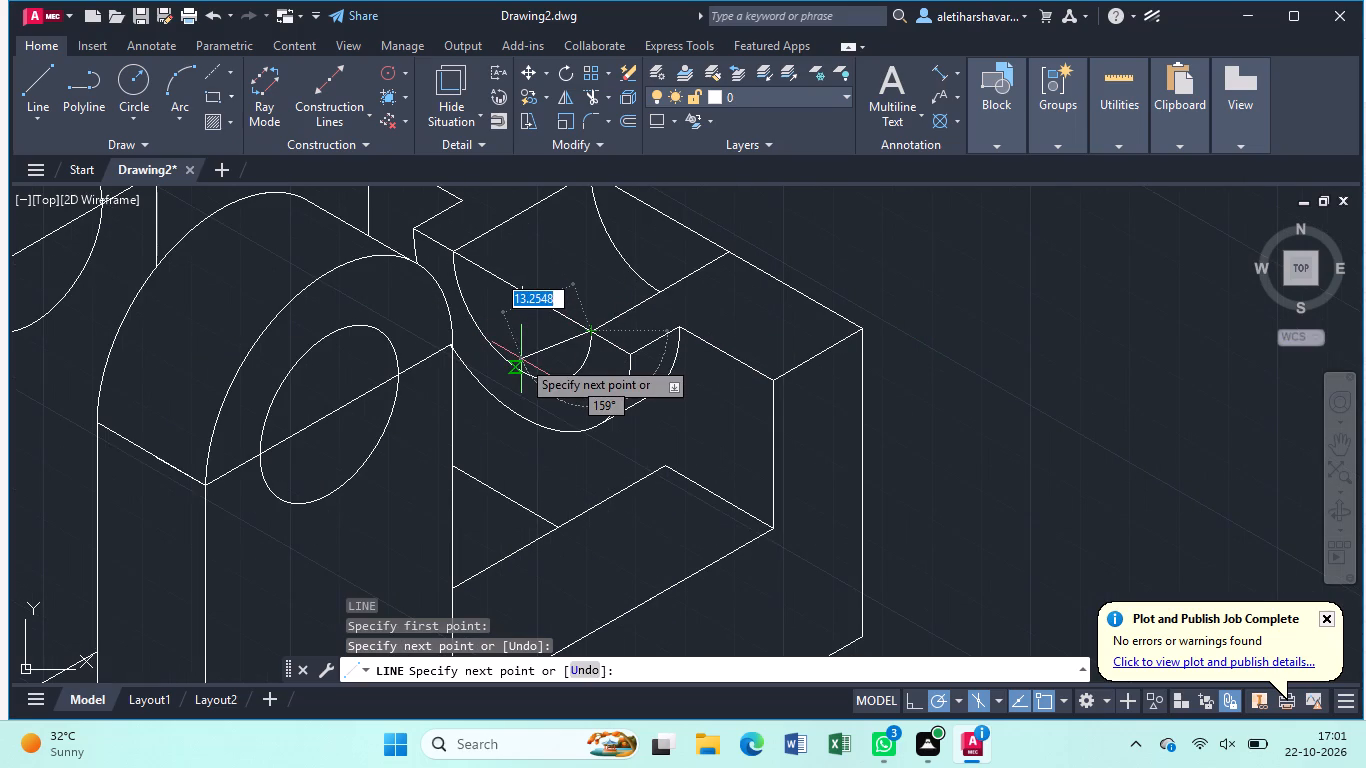
key(Escape)
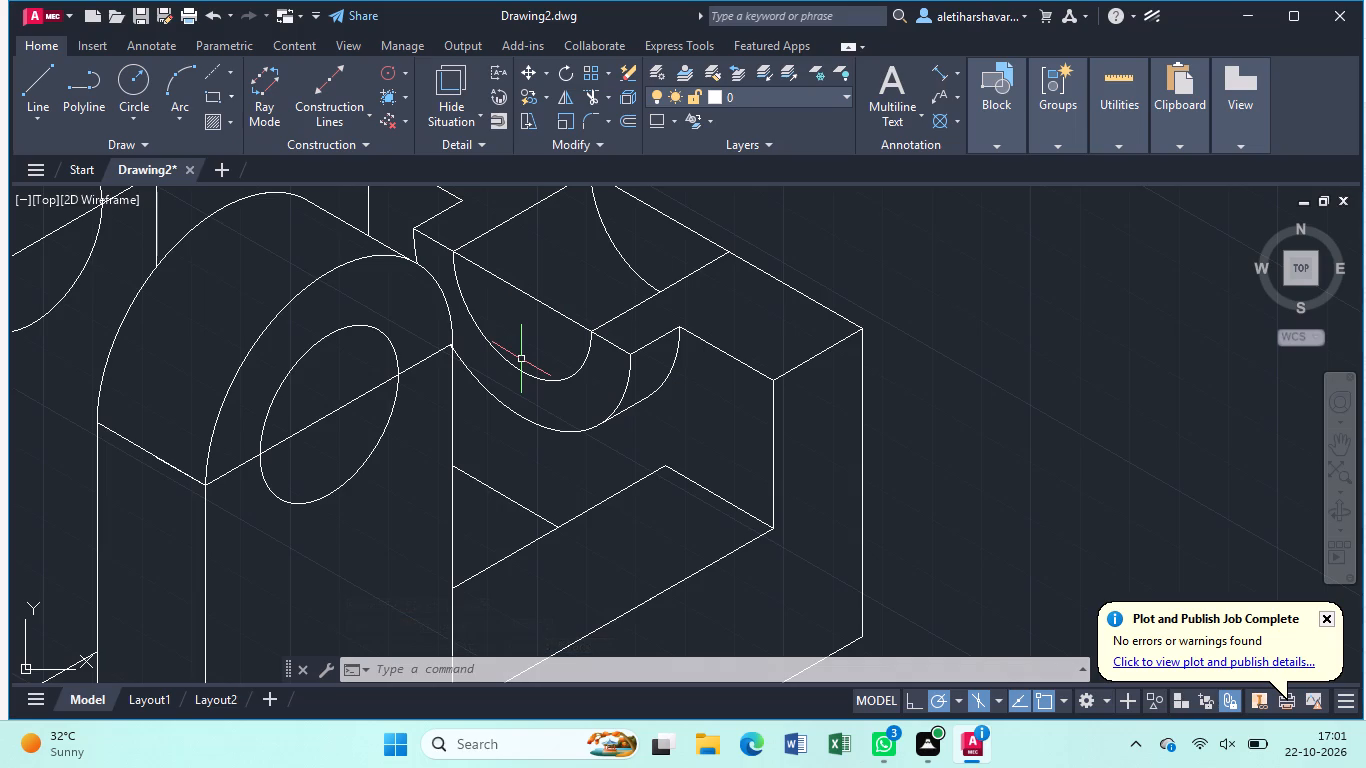
Trim the two short arc ends of the groove that run past the near upright's vertical edge.
scroll(521, 358, up, 1)
scroll(522, 358, down, 1)
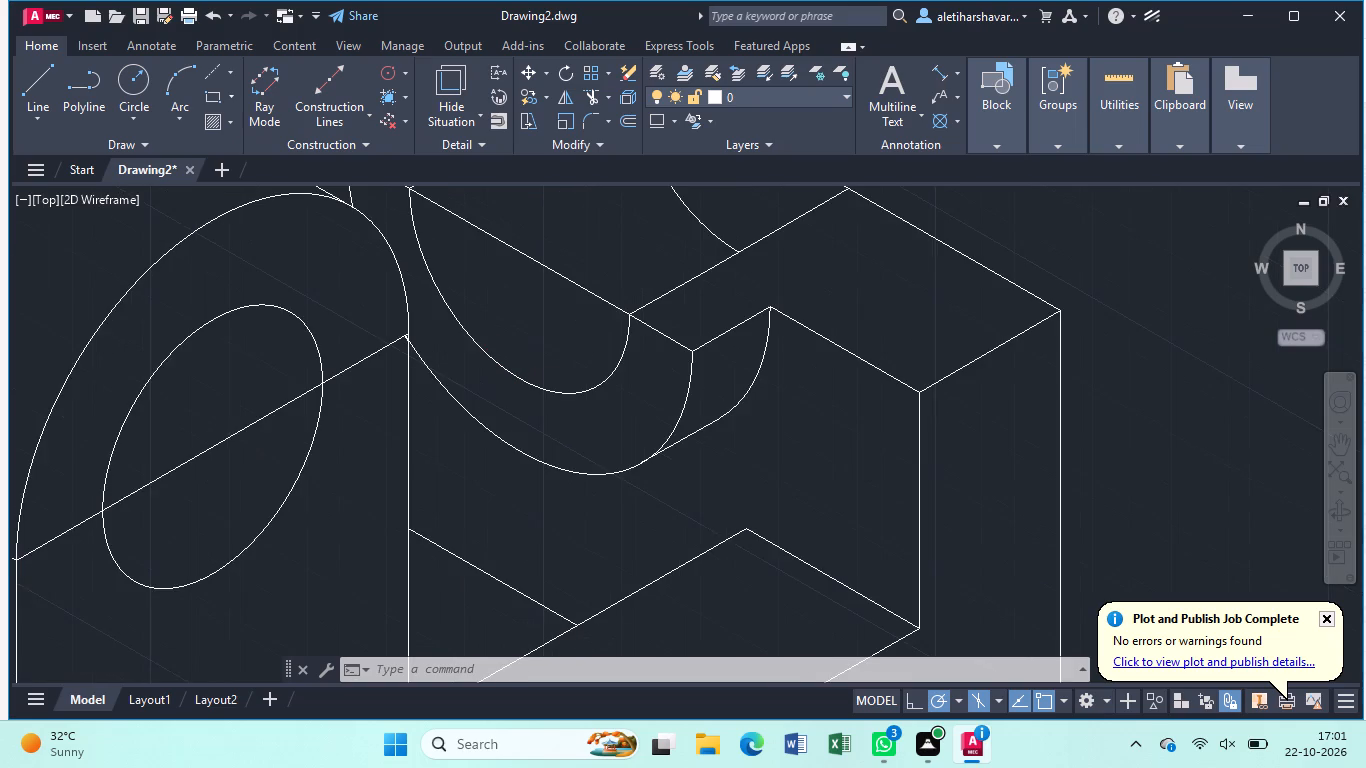
scroll(465, 361, up, 2)
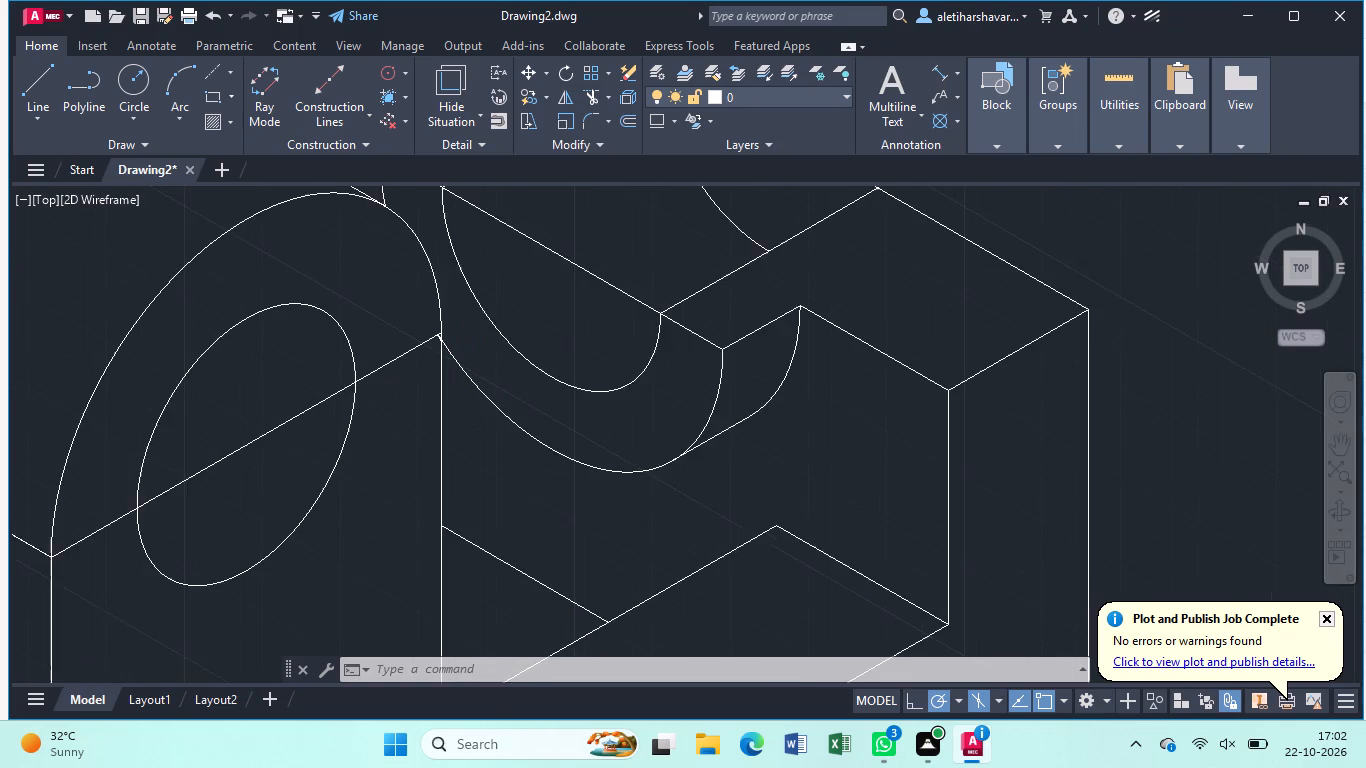
scroll(465, 361, up, 4)
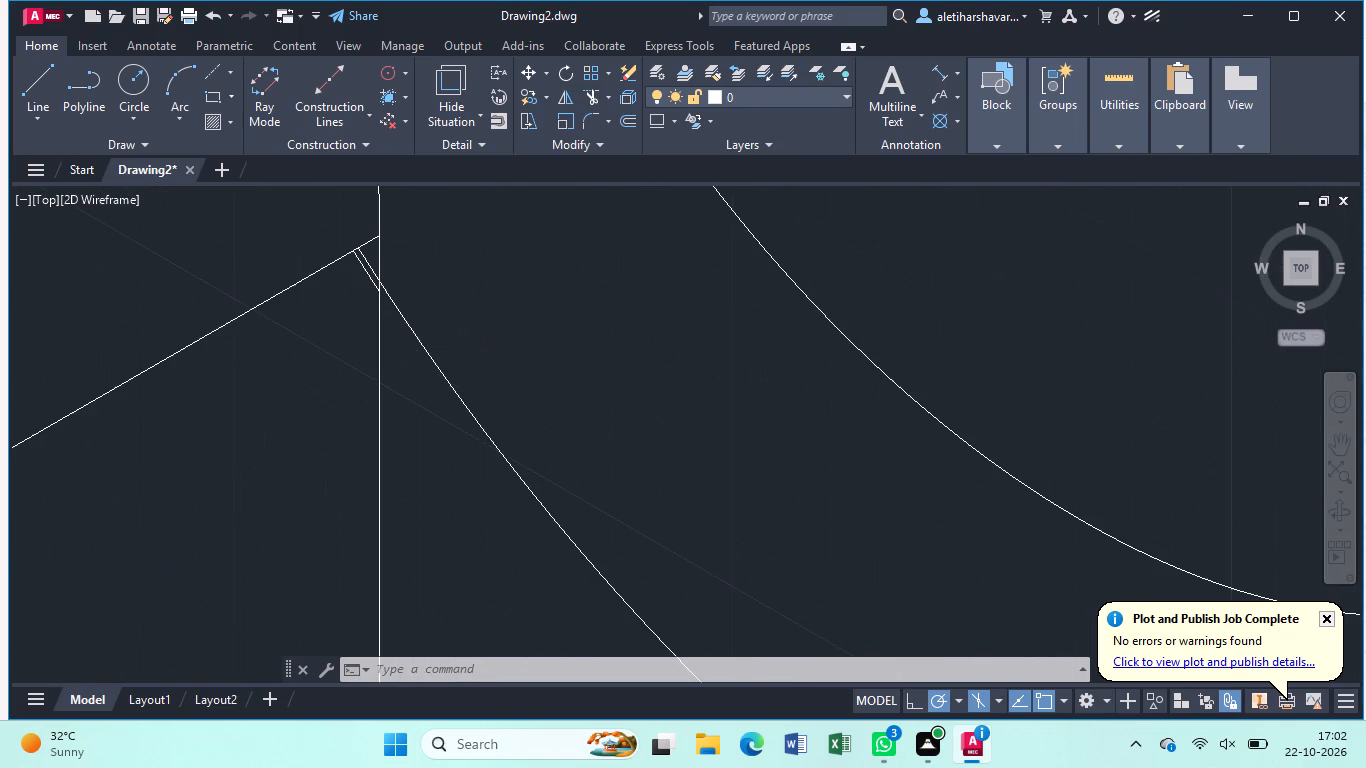
text(tr)
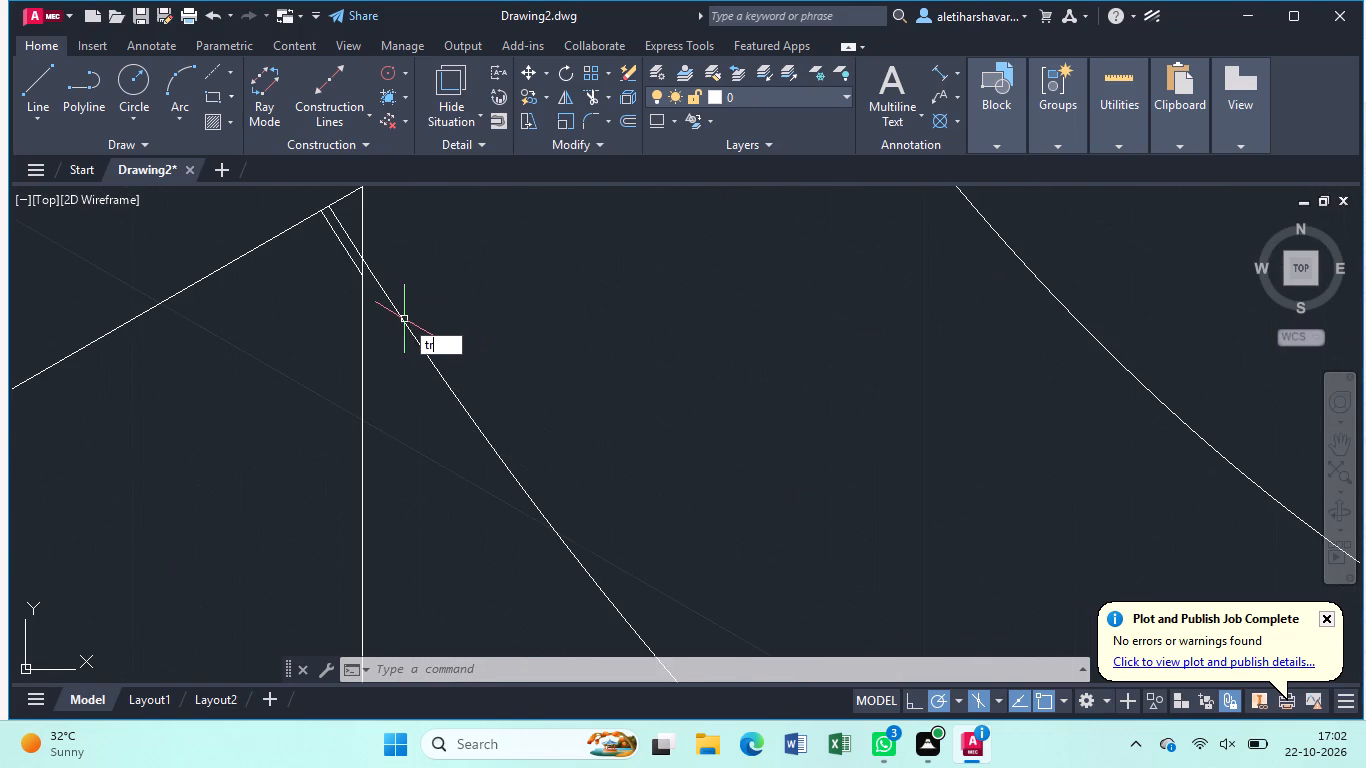
key(Return)
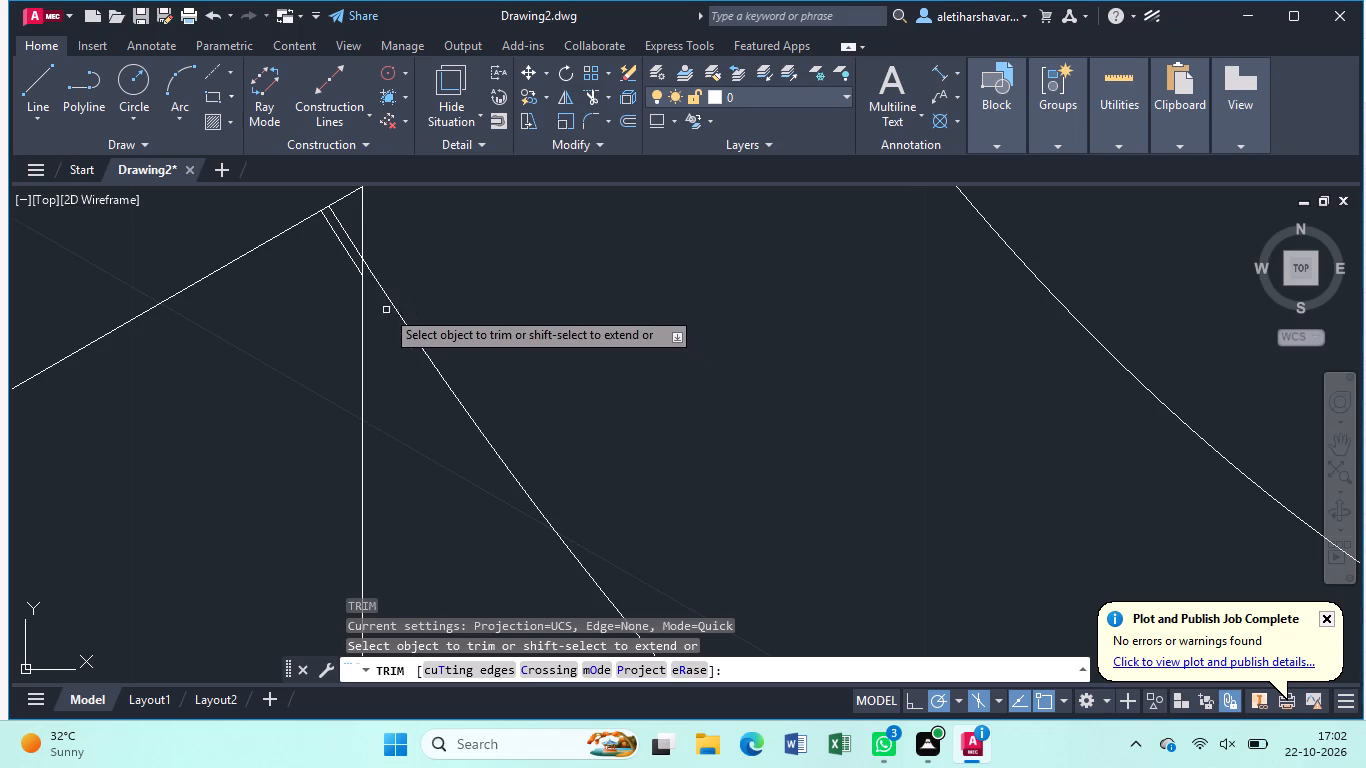
click(344, 248)
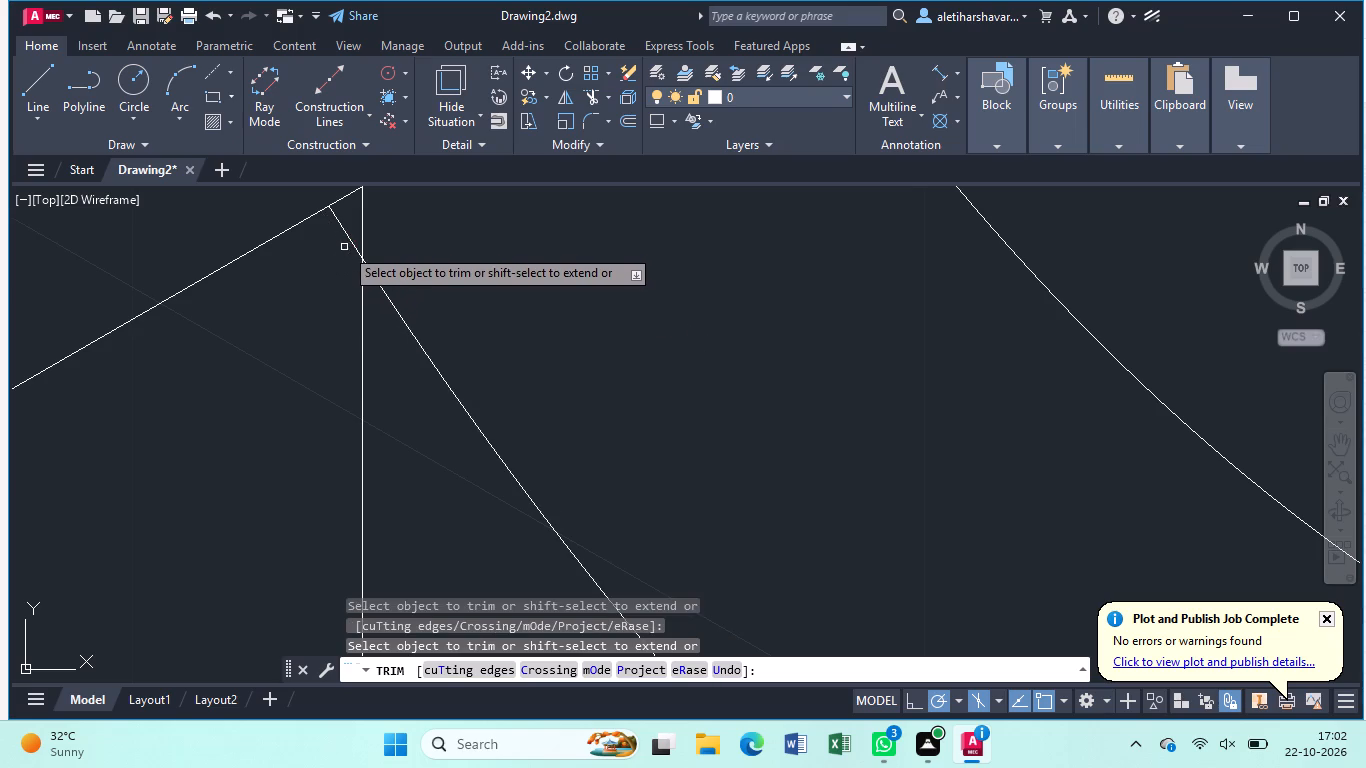
click(349, 239)
scroll(349, 239, down, 2)
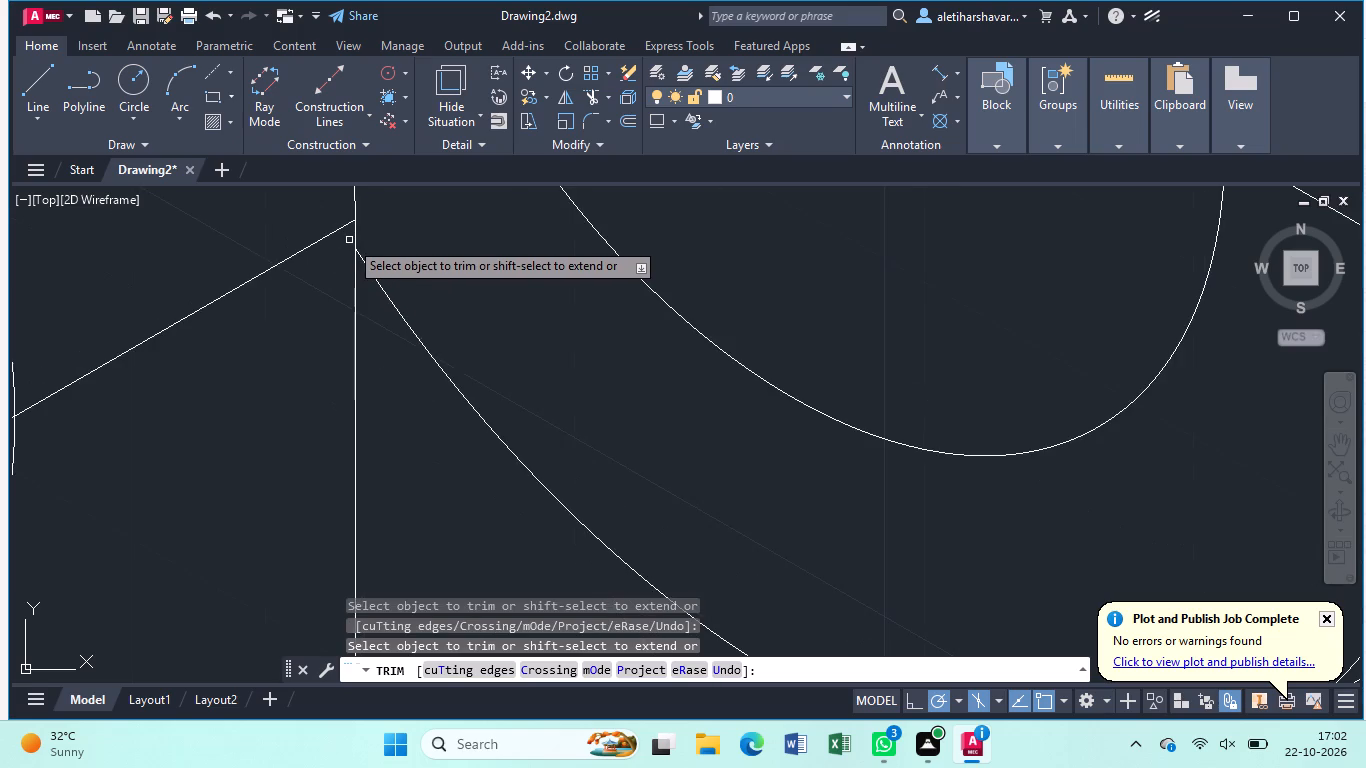
scroll(349, 240, down, 5)
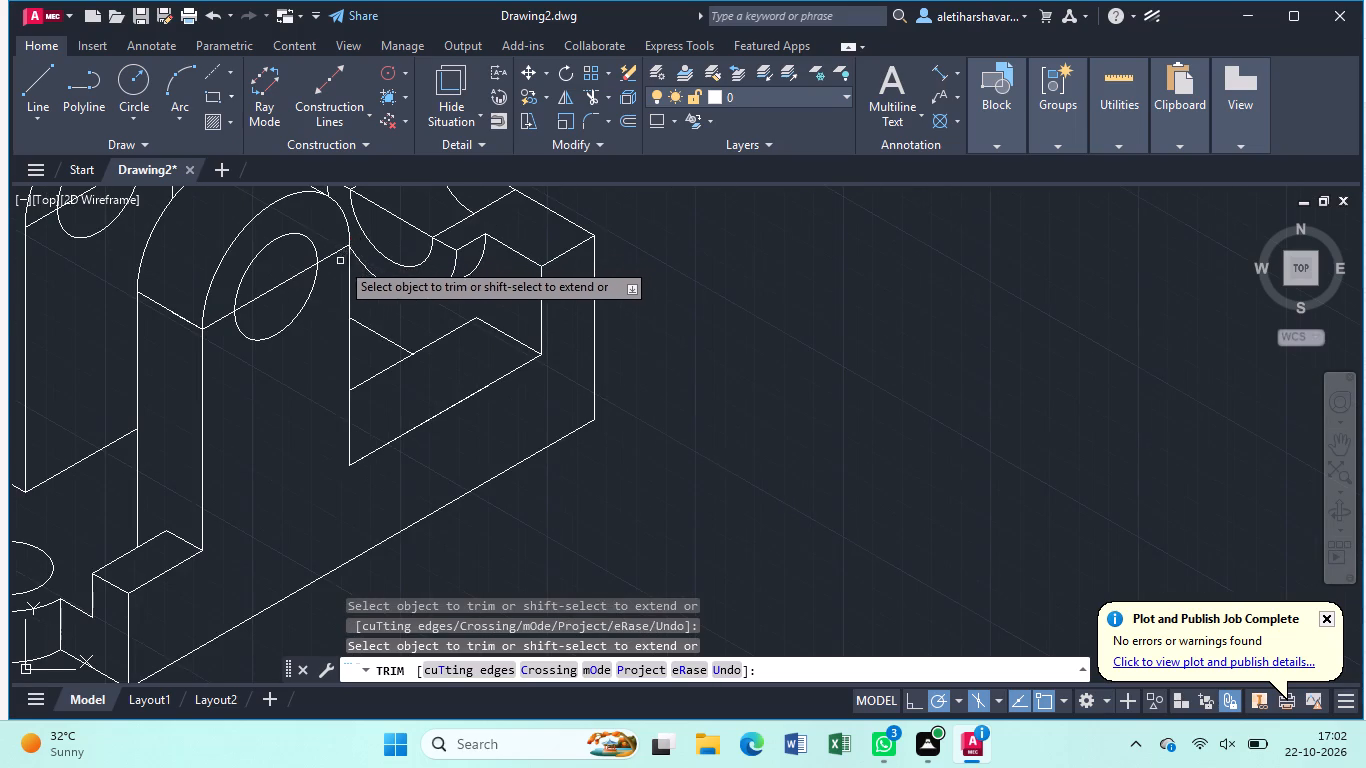
scroll(340, 262, down, 2)
key(Escape)
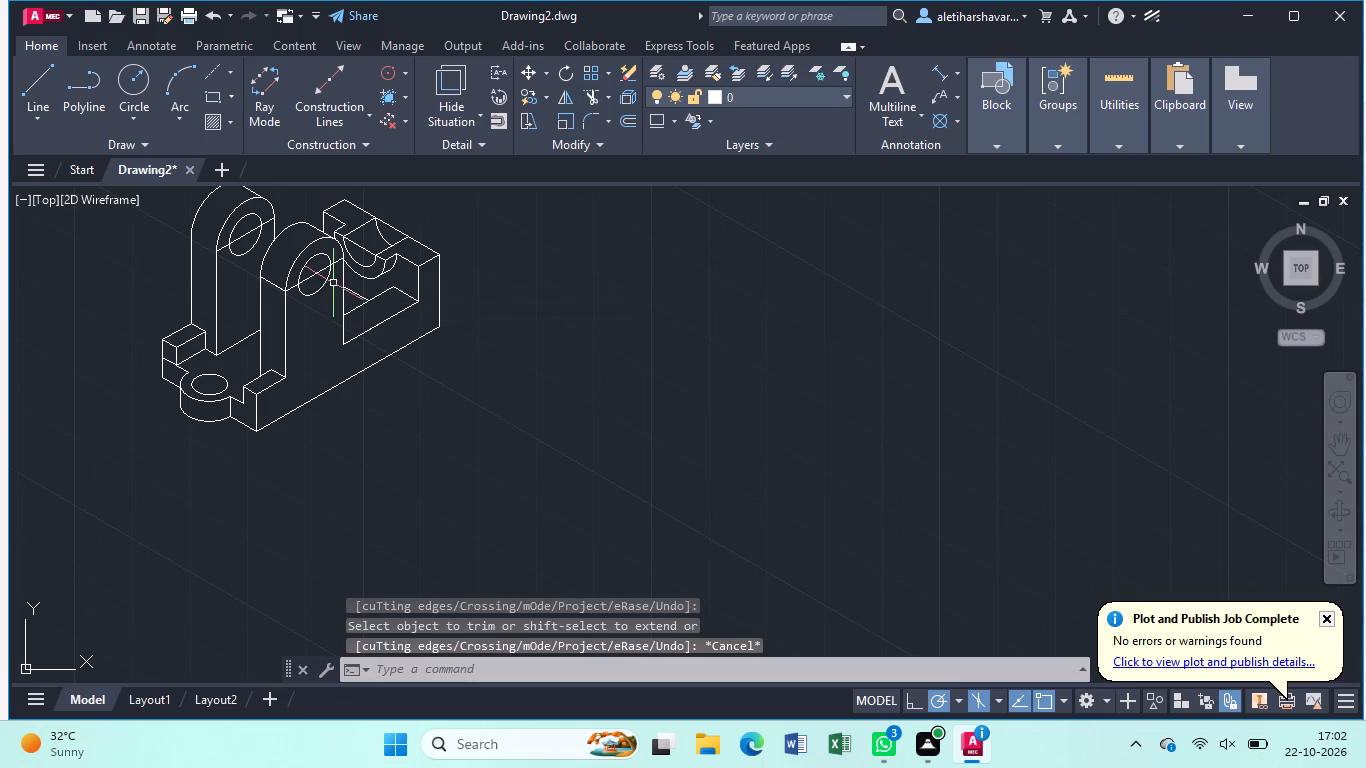
Set the current linetype for new objects to a long-dash short-dash centre-line style.
middle_drag(465, 377, 730, 535)
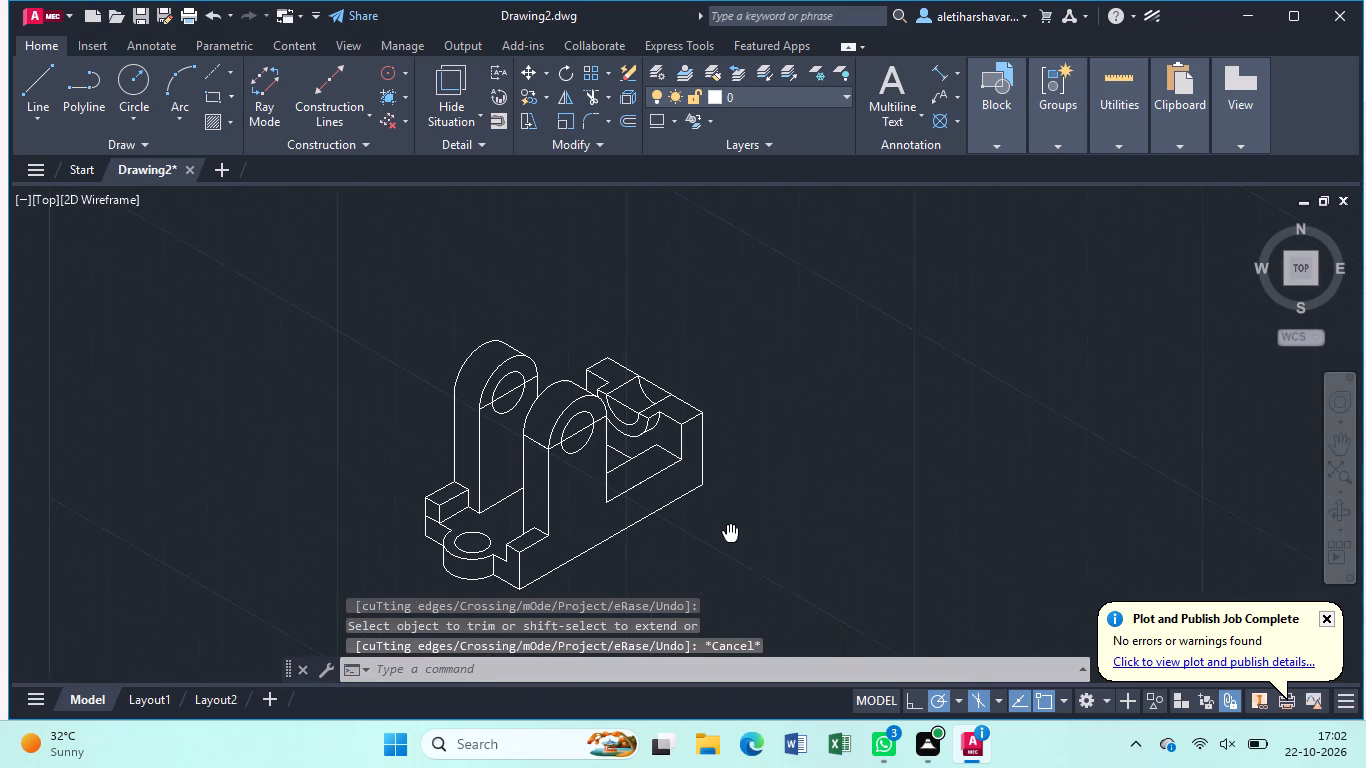
middle_drag(730, 535, 733, 535)
middle_click(727, 515)
middle_drag(727, 514, 739, 485)
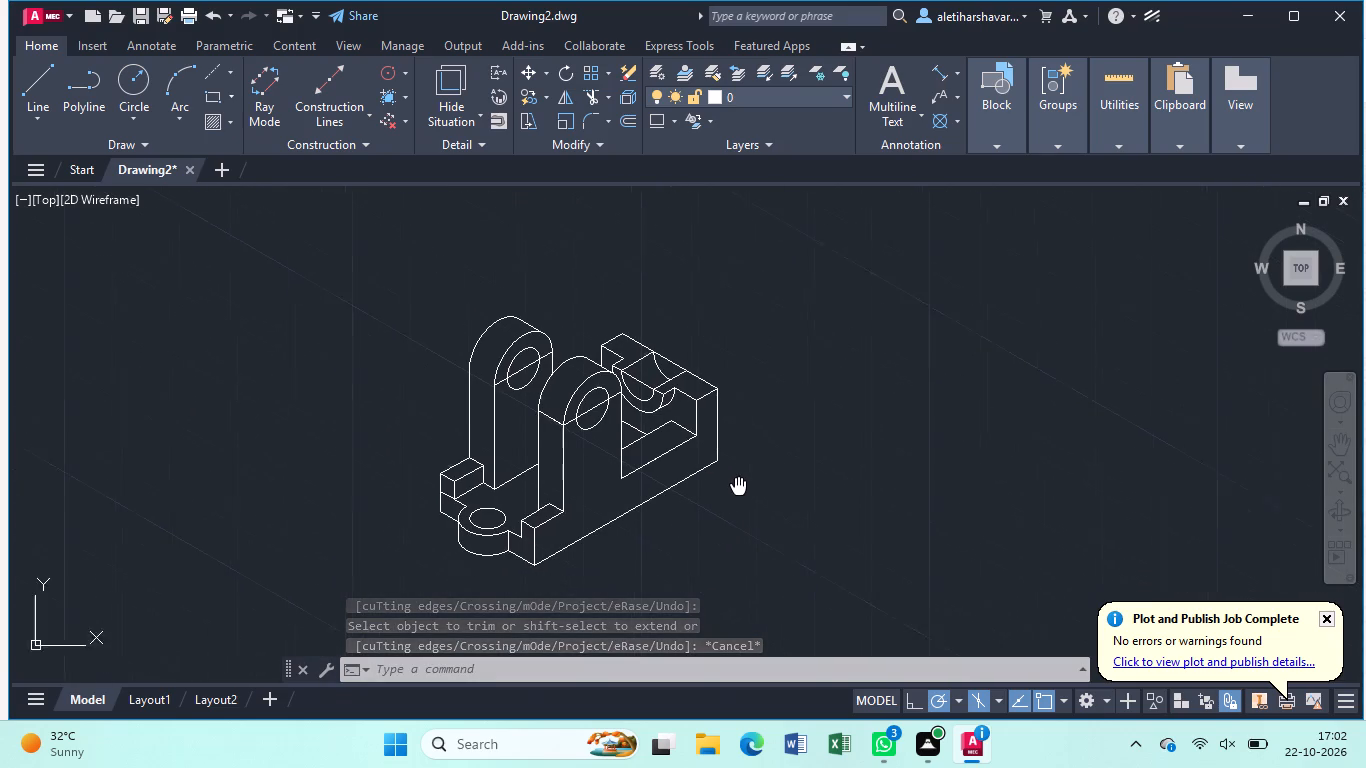
middle_drag(739, 485, 816, 384)
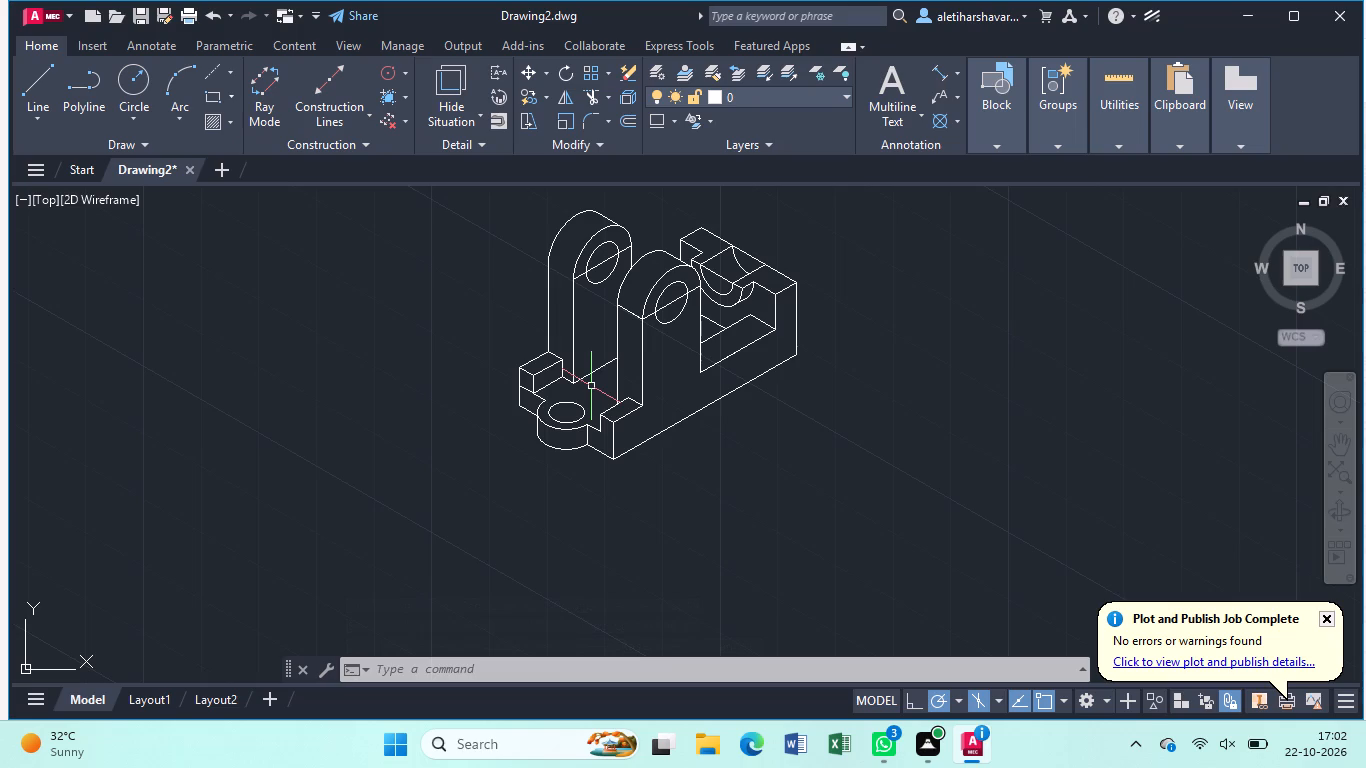
key(ctrl+1)
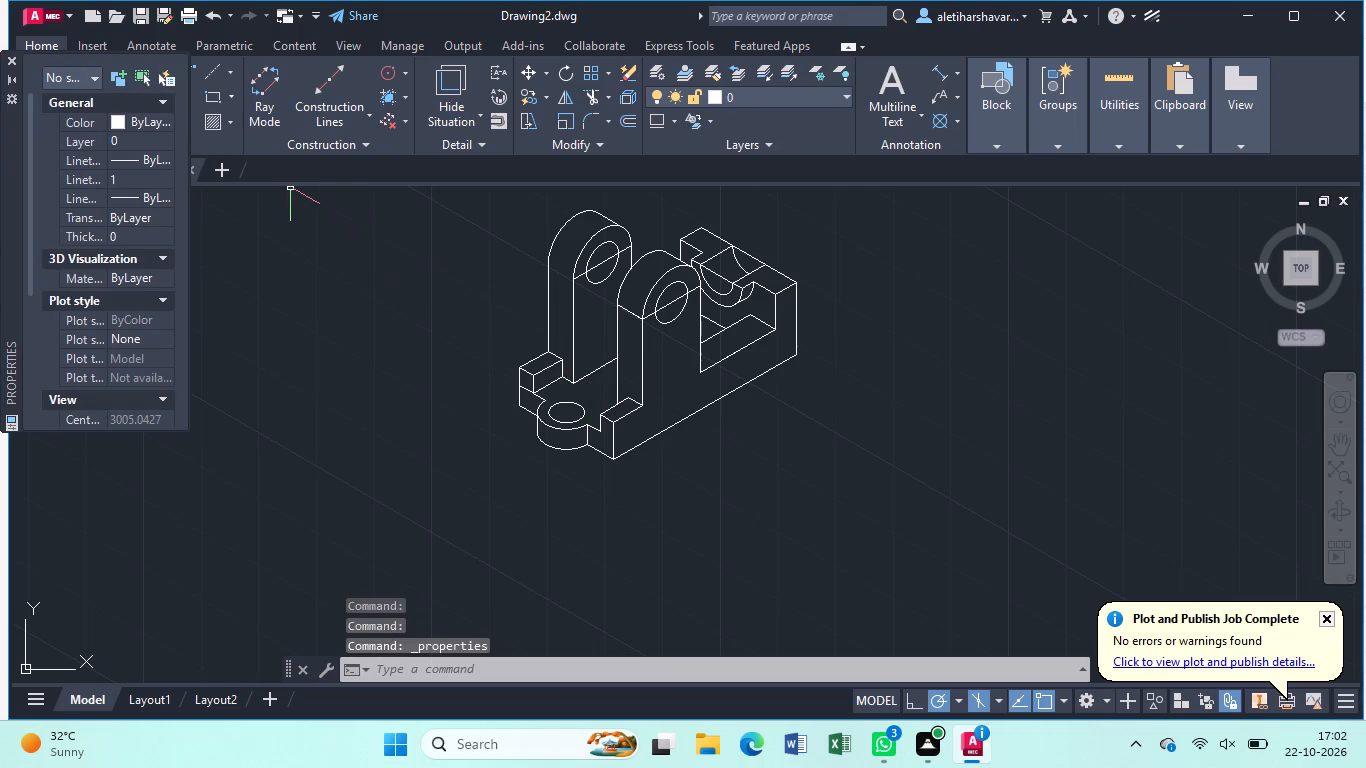
click(153, 159)
click(155, 159)
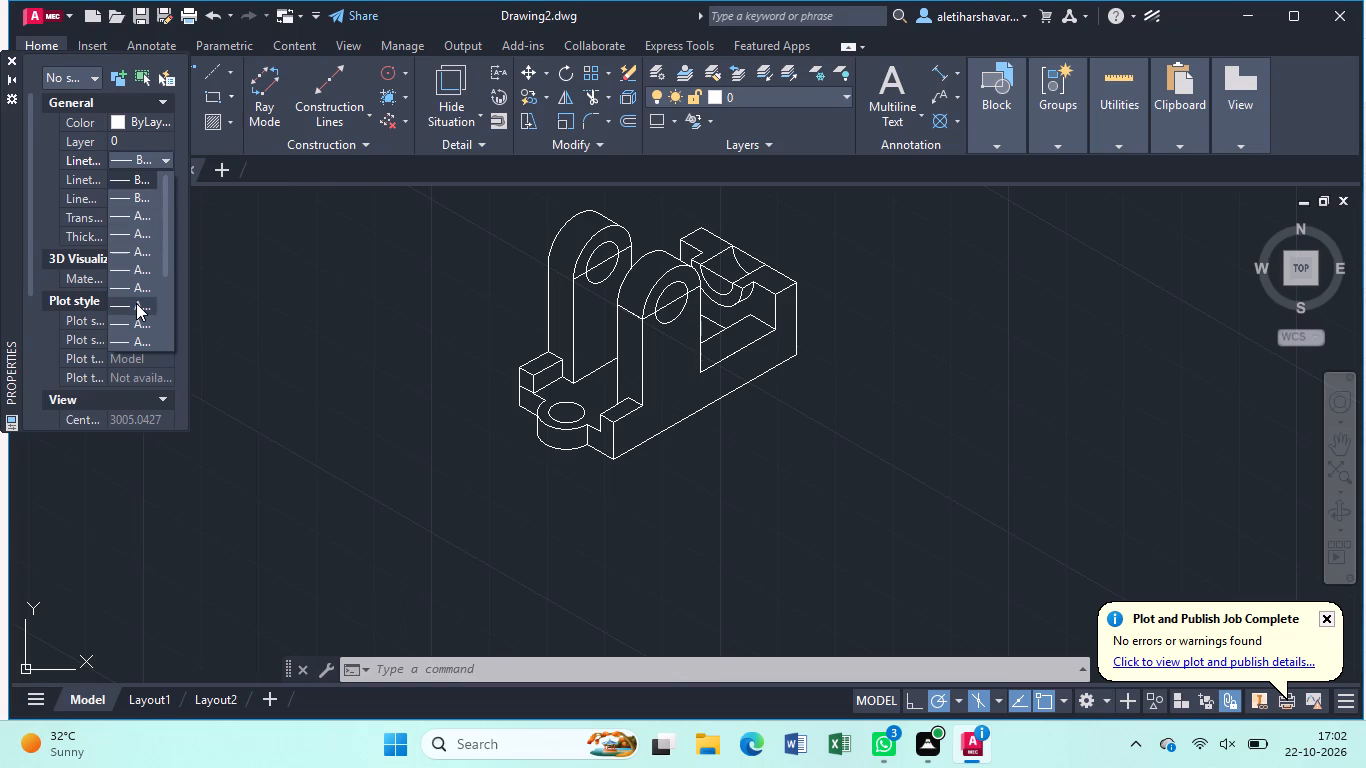
click(143, 304)
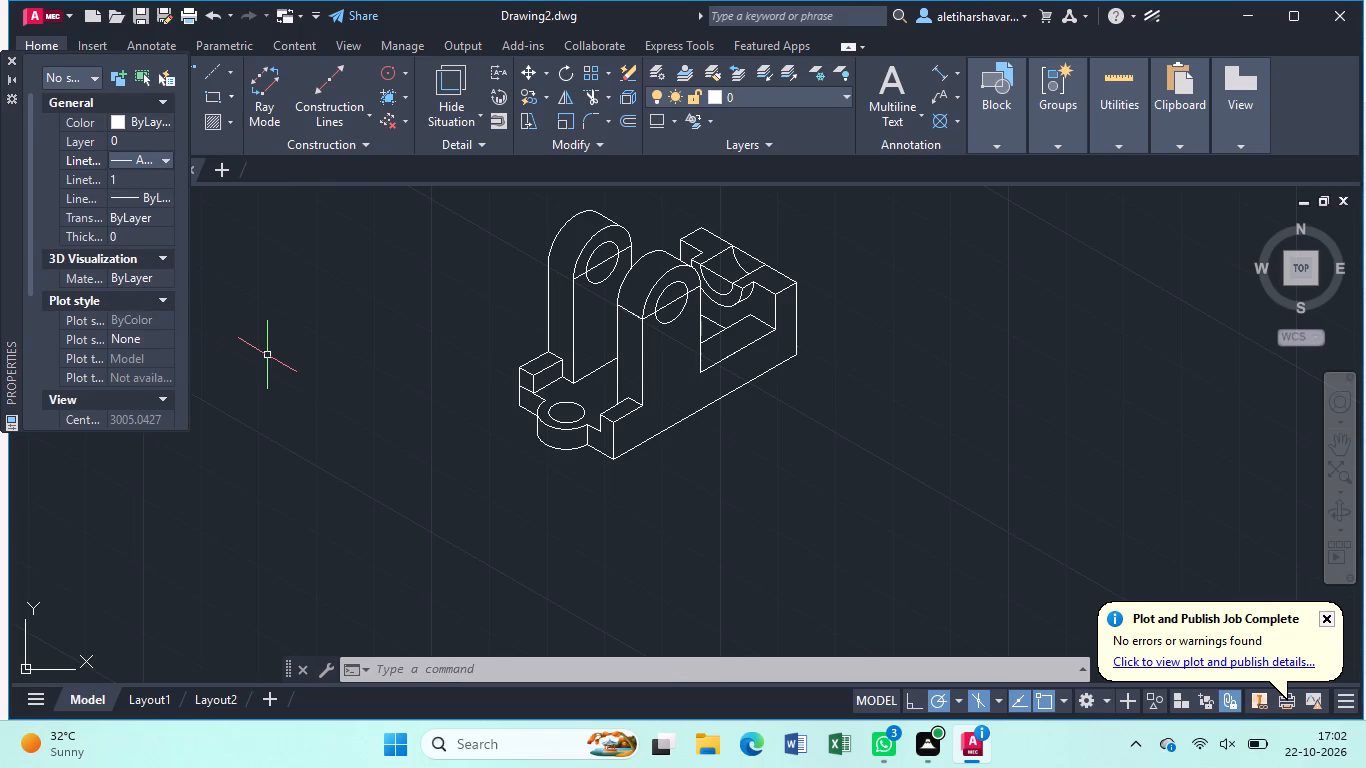
Draw a centre line about 37 long across the boss, joining the two ends of its outer arc through the hole's centre.
key(l)
key(Return)
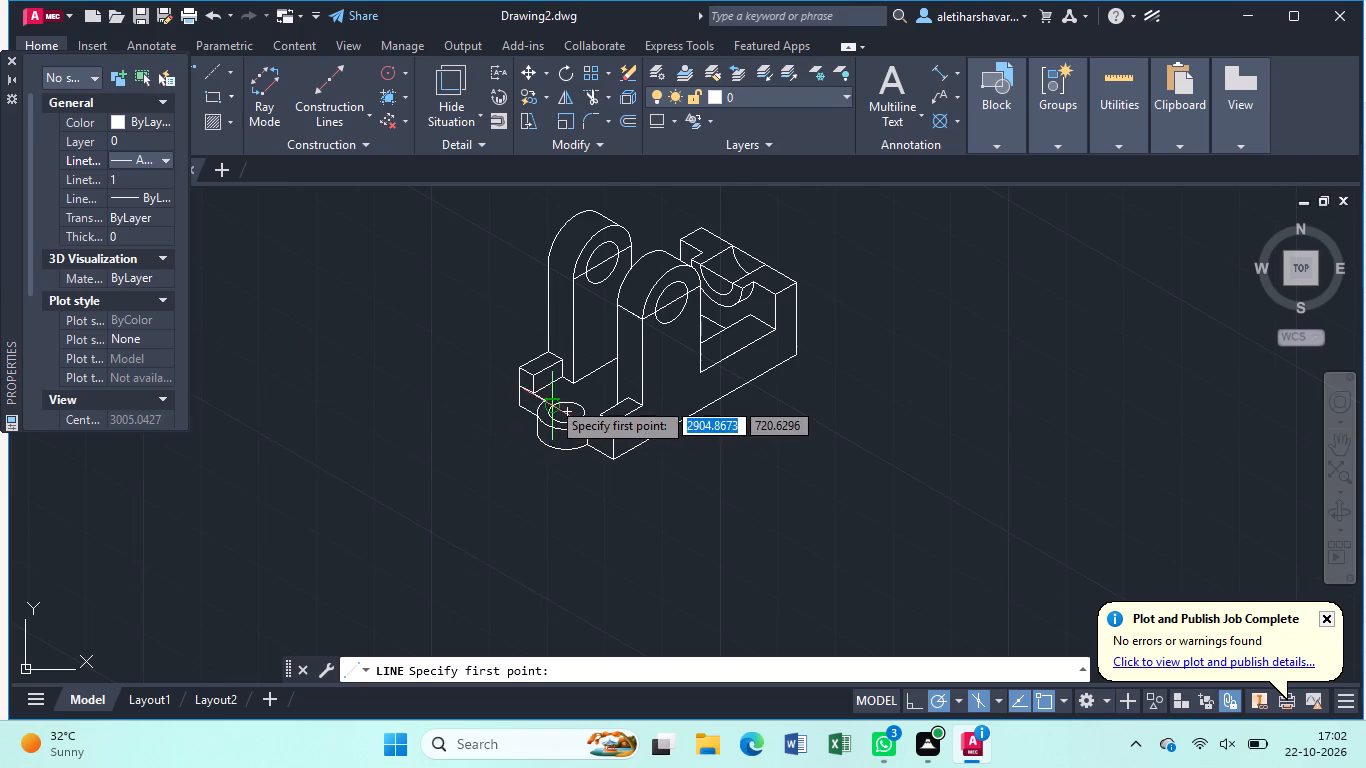
scroll(550, 399, up, 4)
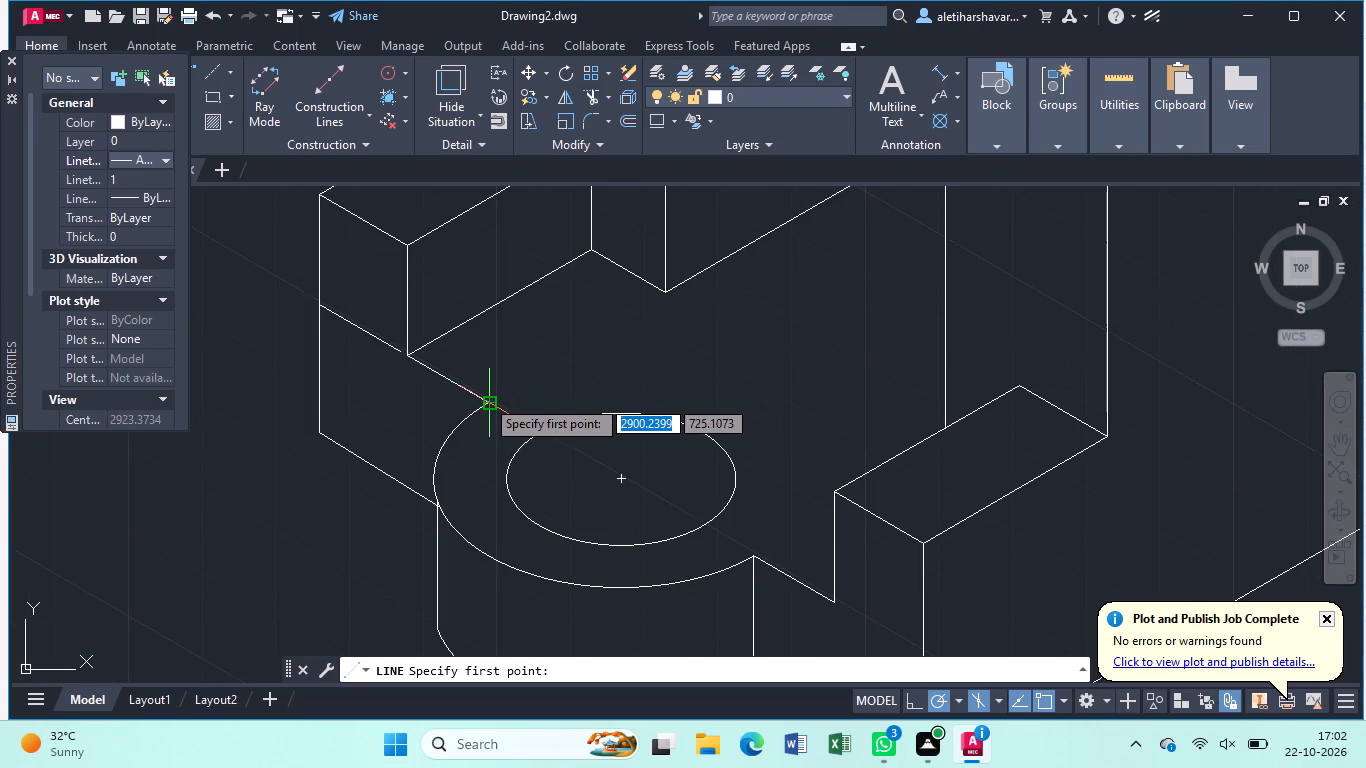
click(485, 398)
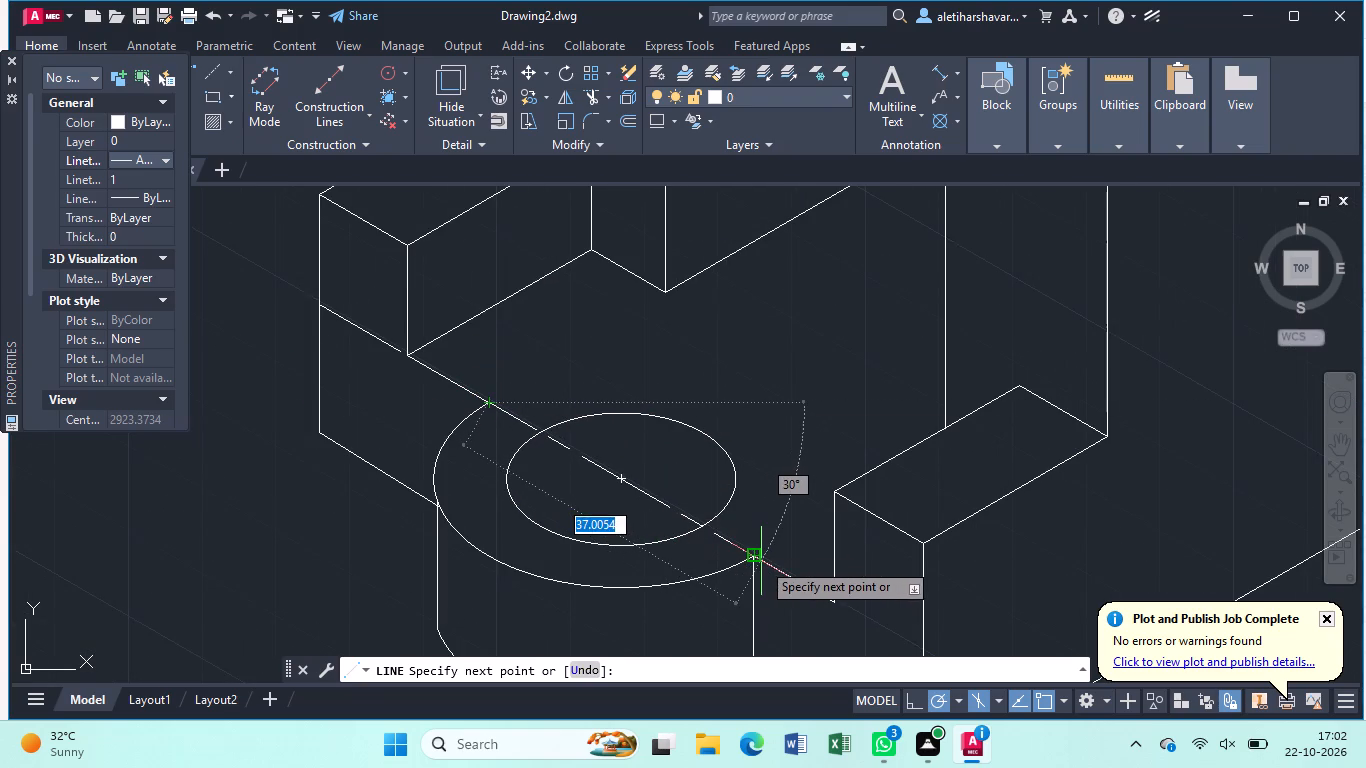
click(762, 561)
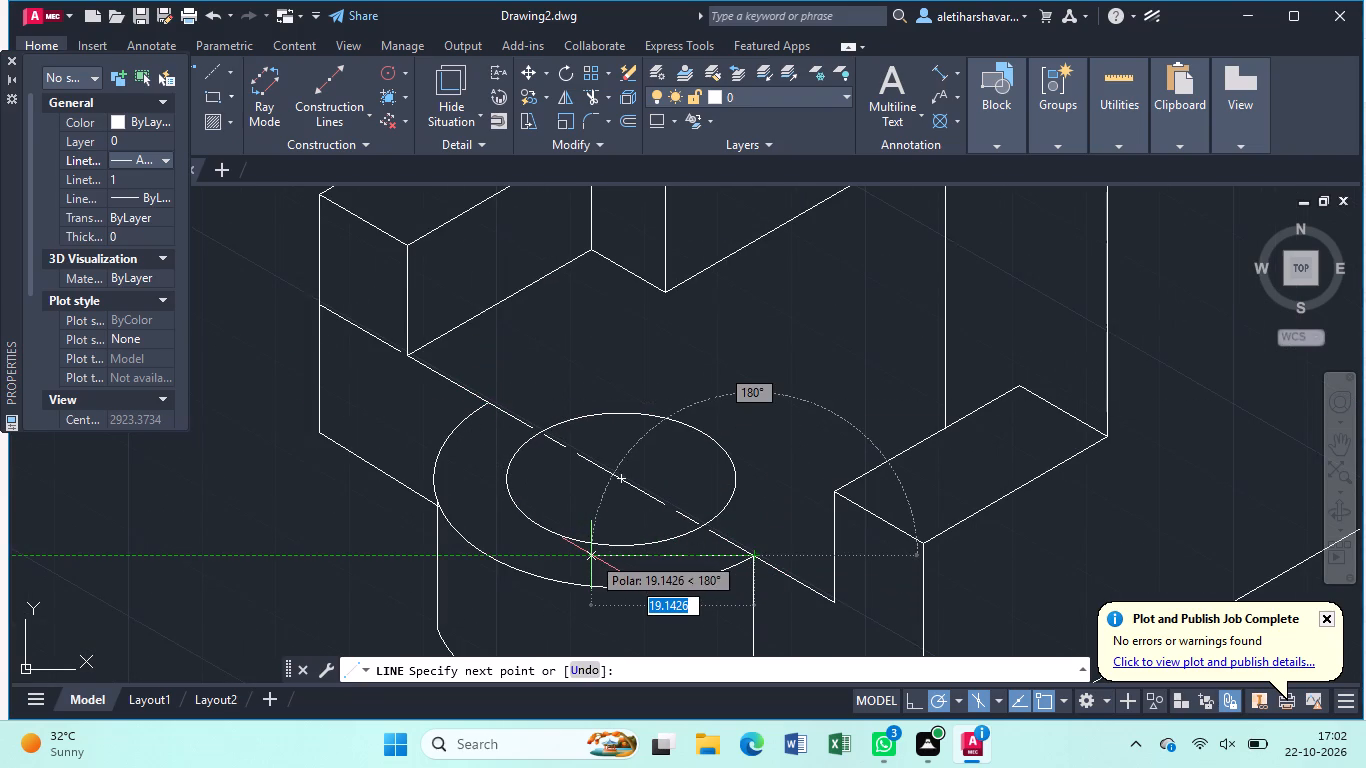
key(Escape)
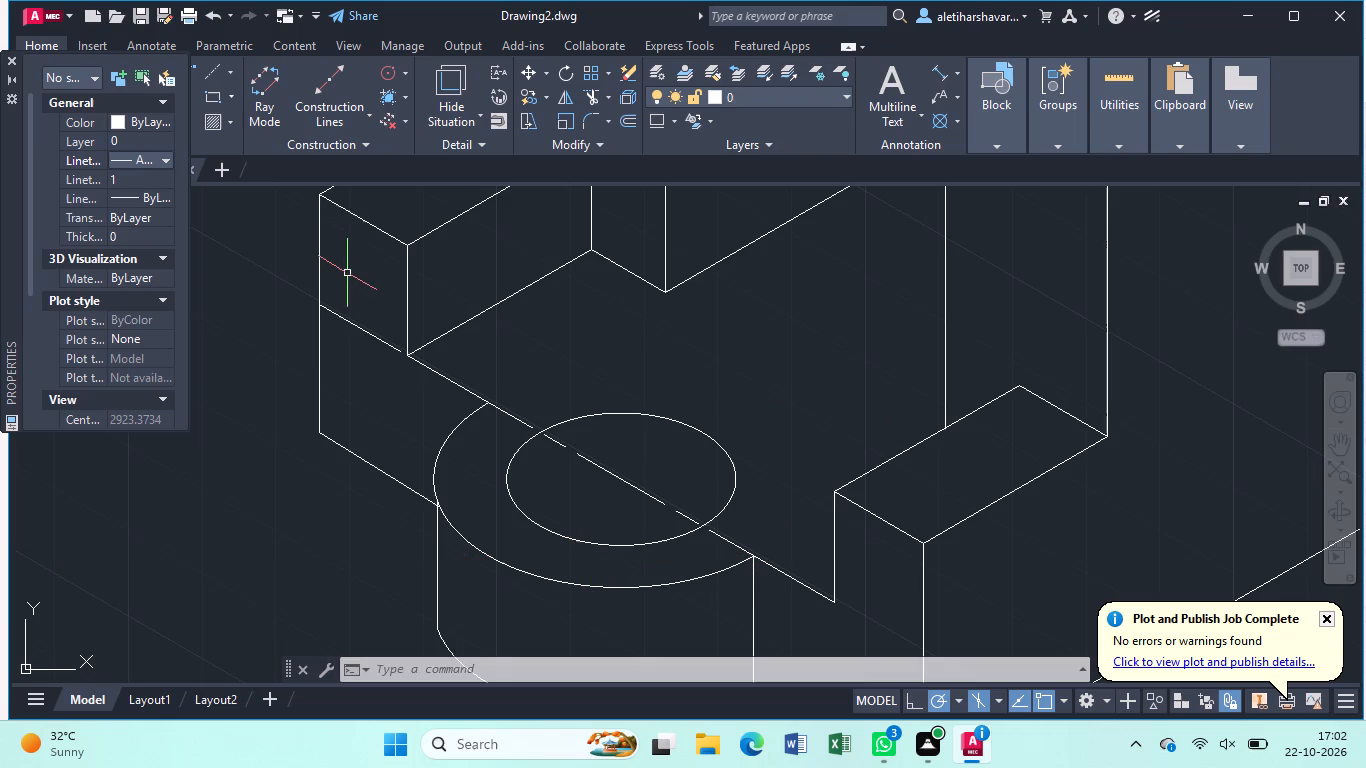
Draw a crossing centre line from the boss hole's centre about 15.5 at 30°, and back about 33.8 to the boss's outer arc.
key(Return)
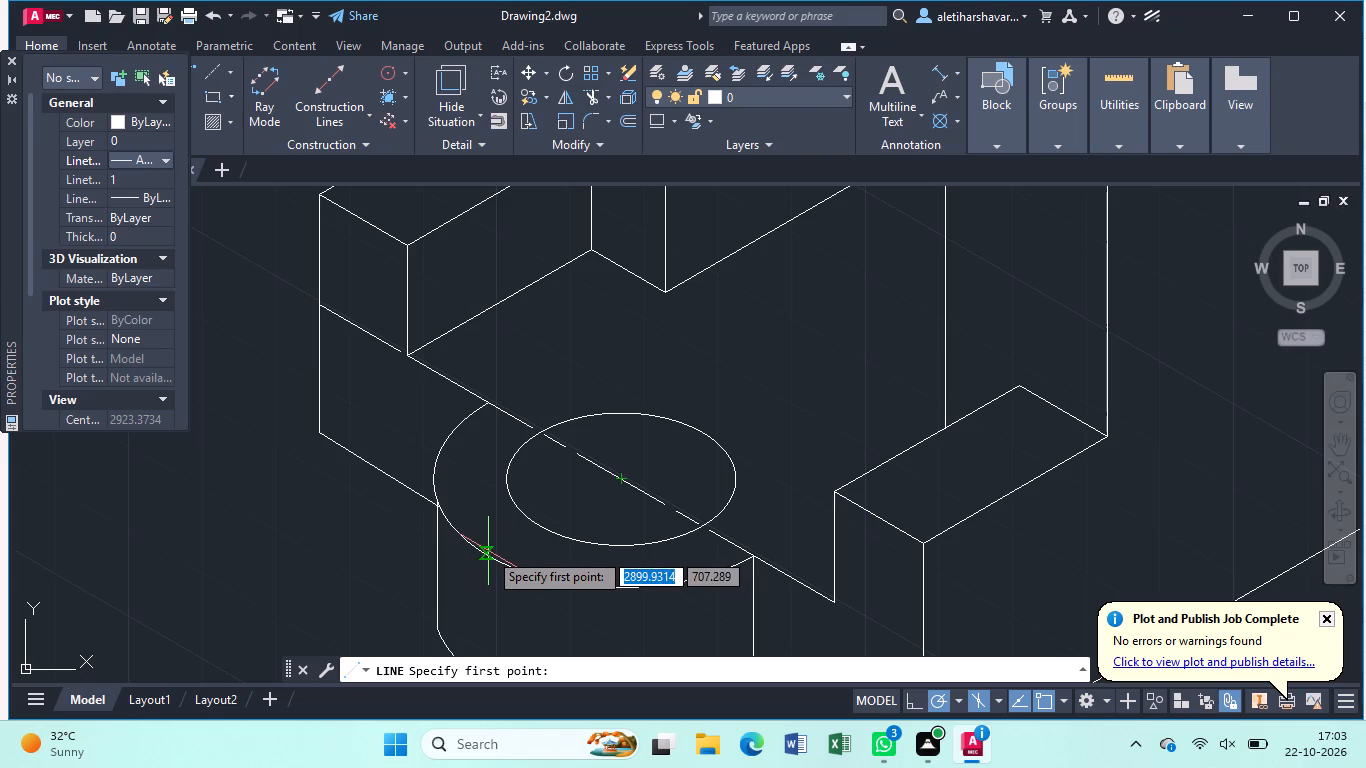
scroll(483, 548, up, 1)
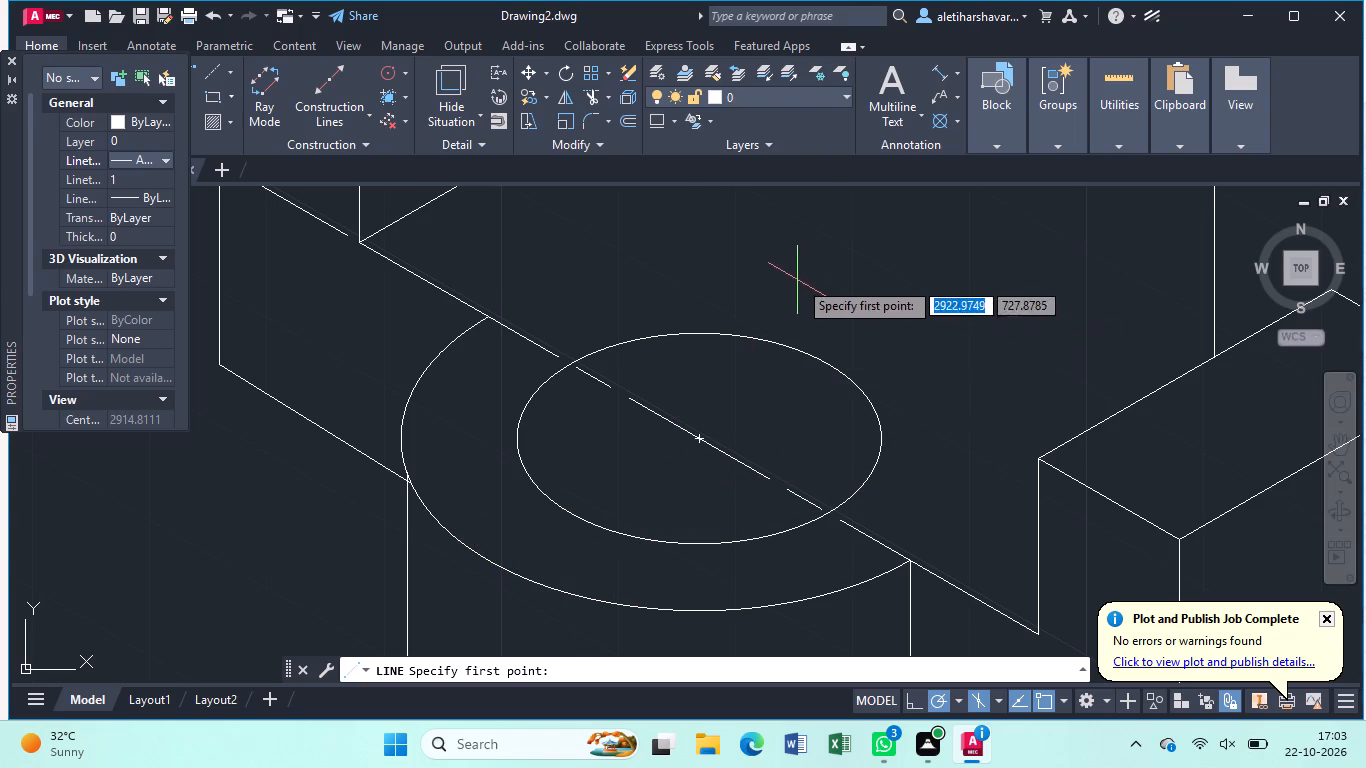
click(704, 434)
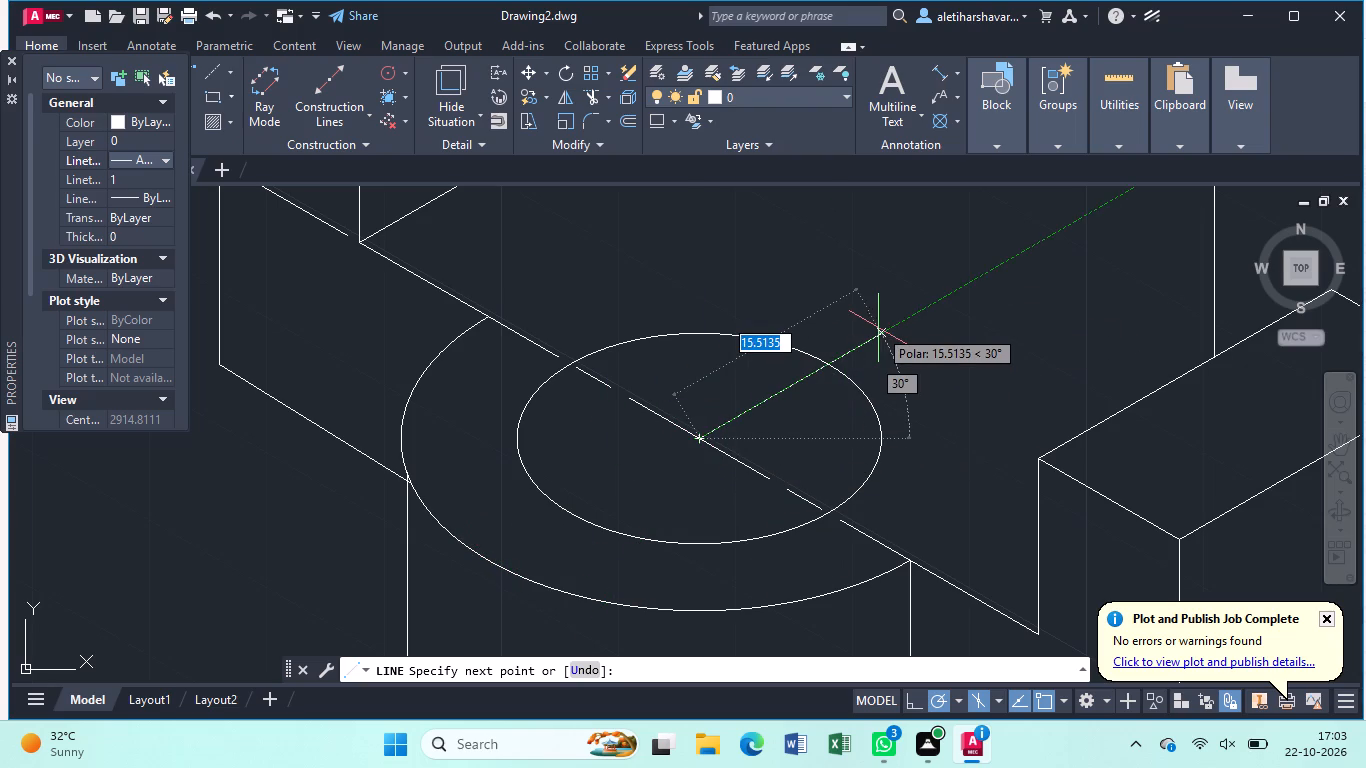
click(878, 328)
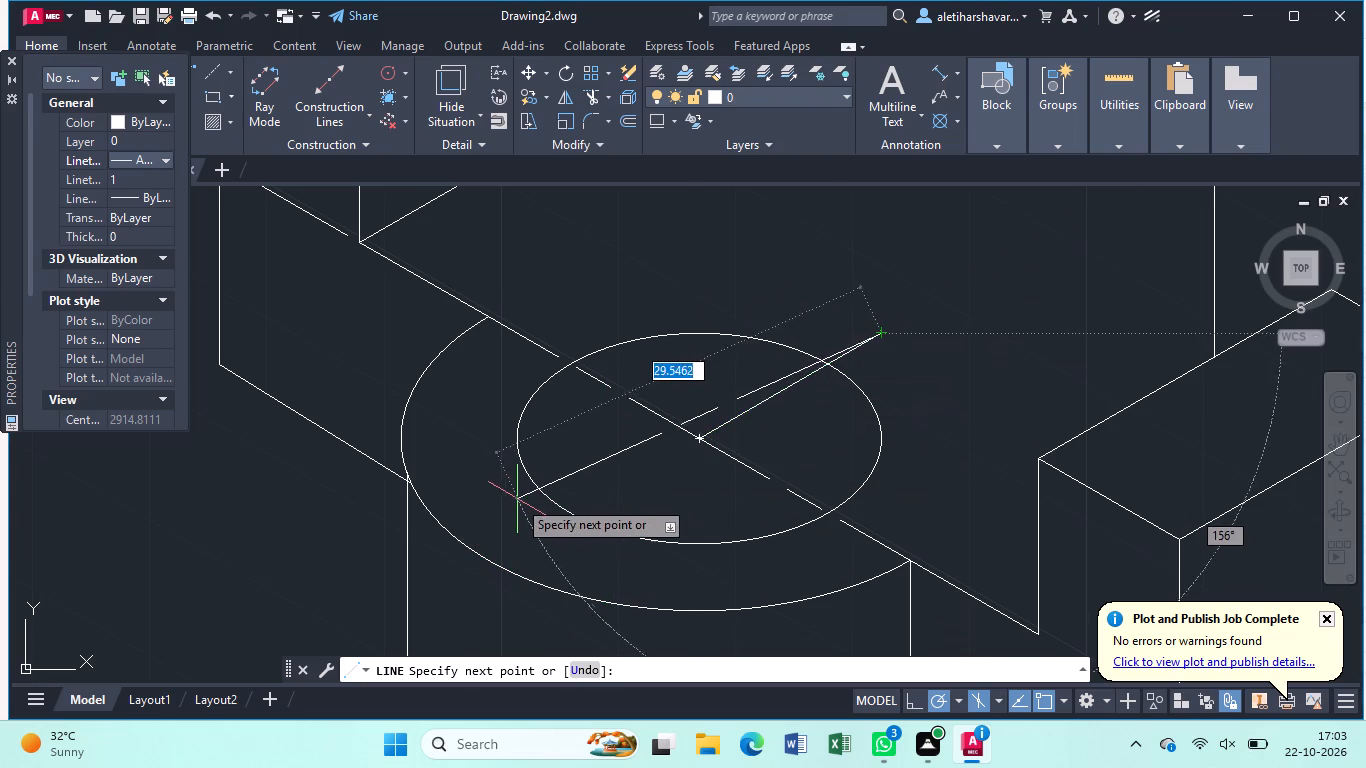
click(483, 560)
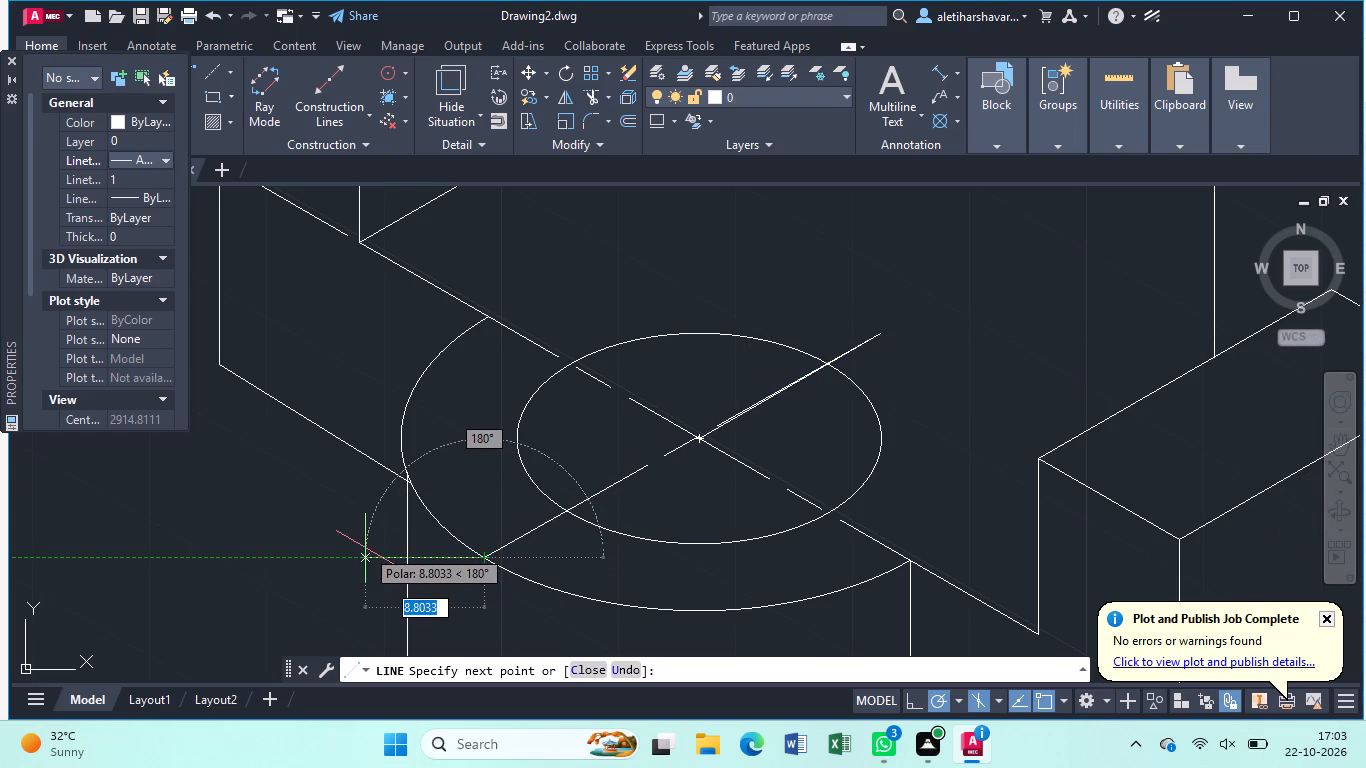
key(Escape)
Trim away the duplicate centre line overlapping the 30° one, from the boss hole's centre to its outer end.
text(tr)
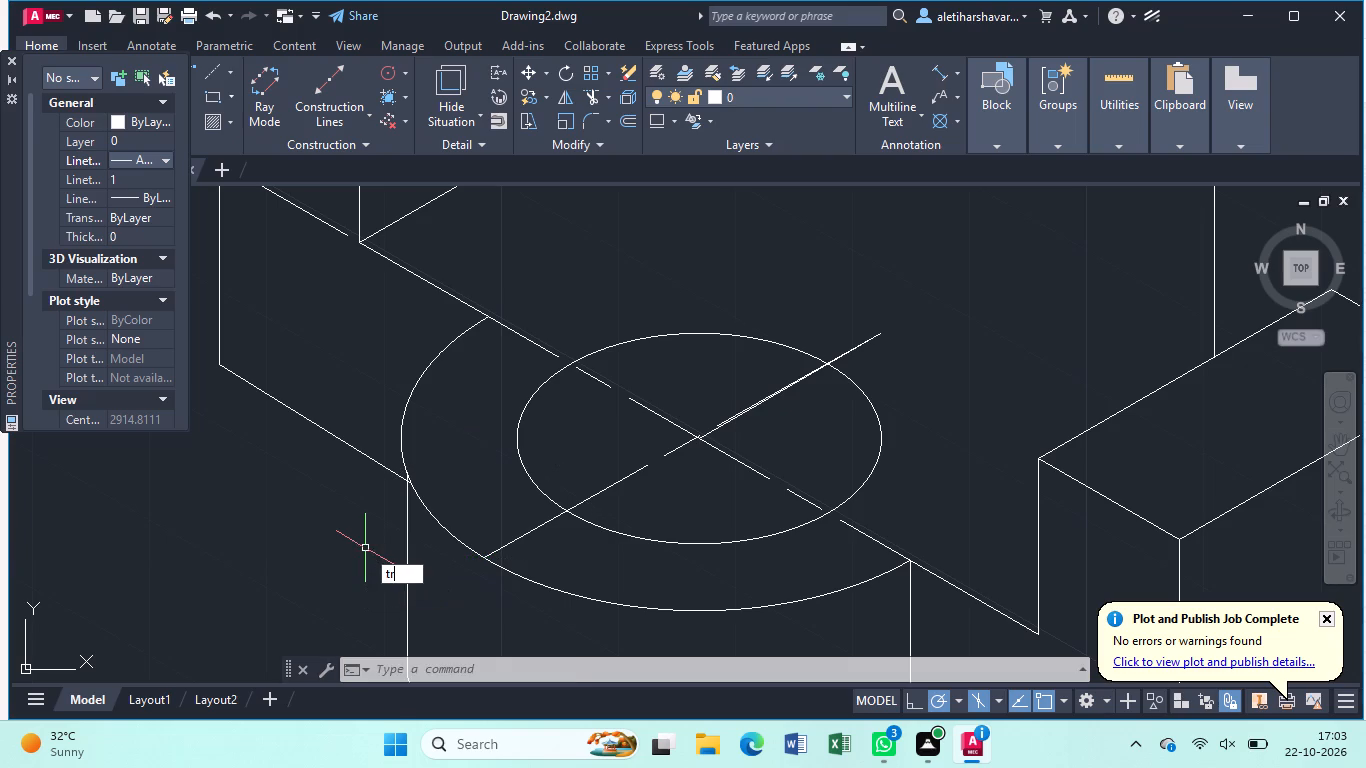
key(Return)
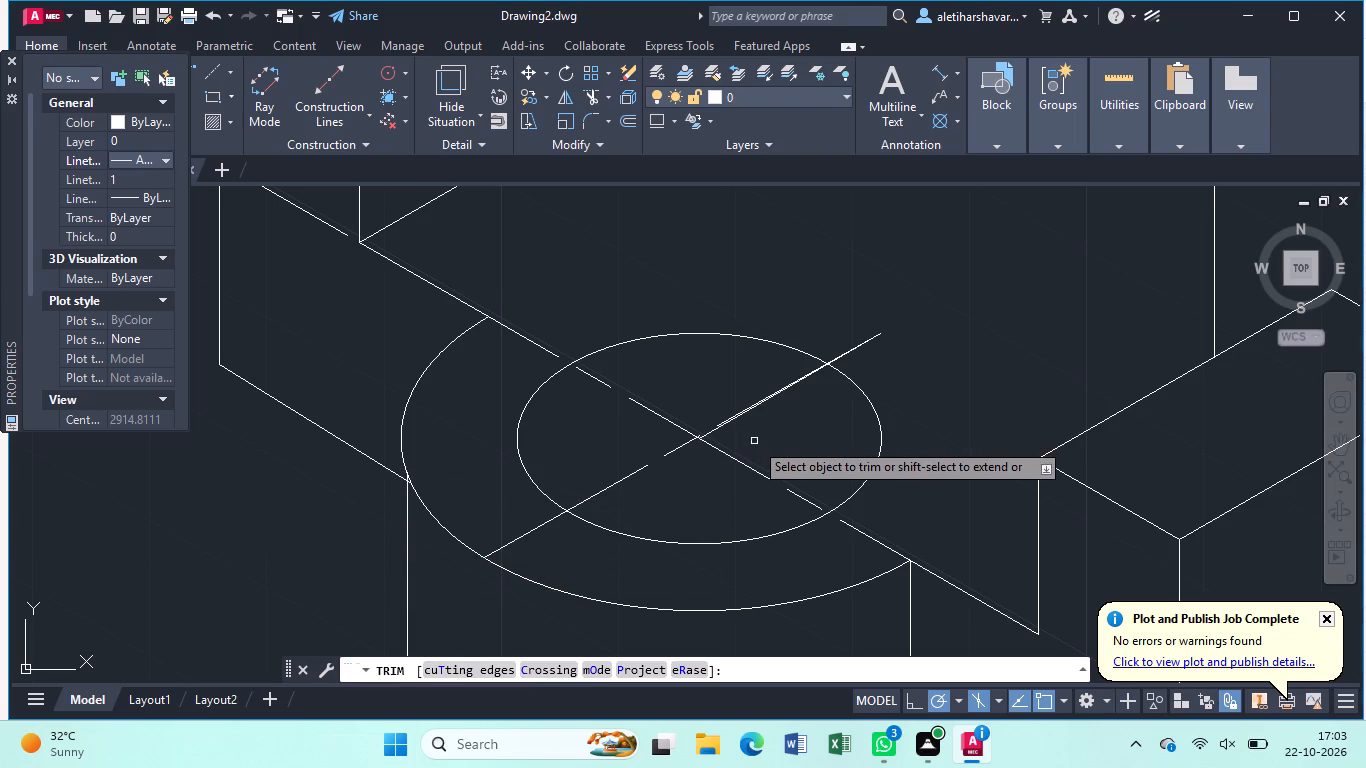
click(751, 409)
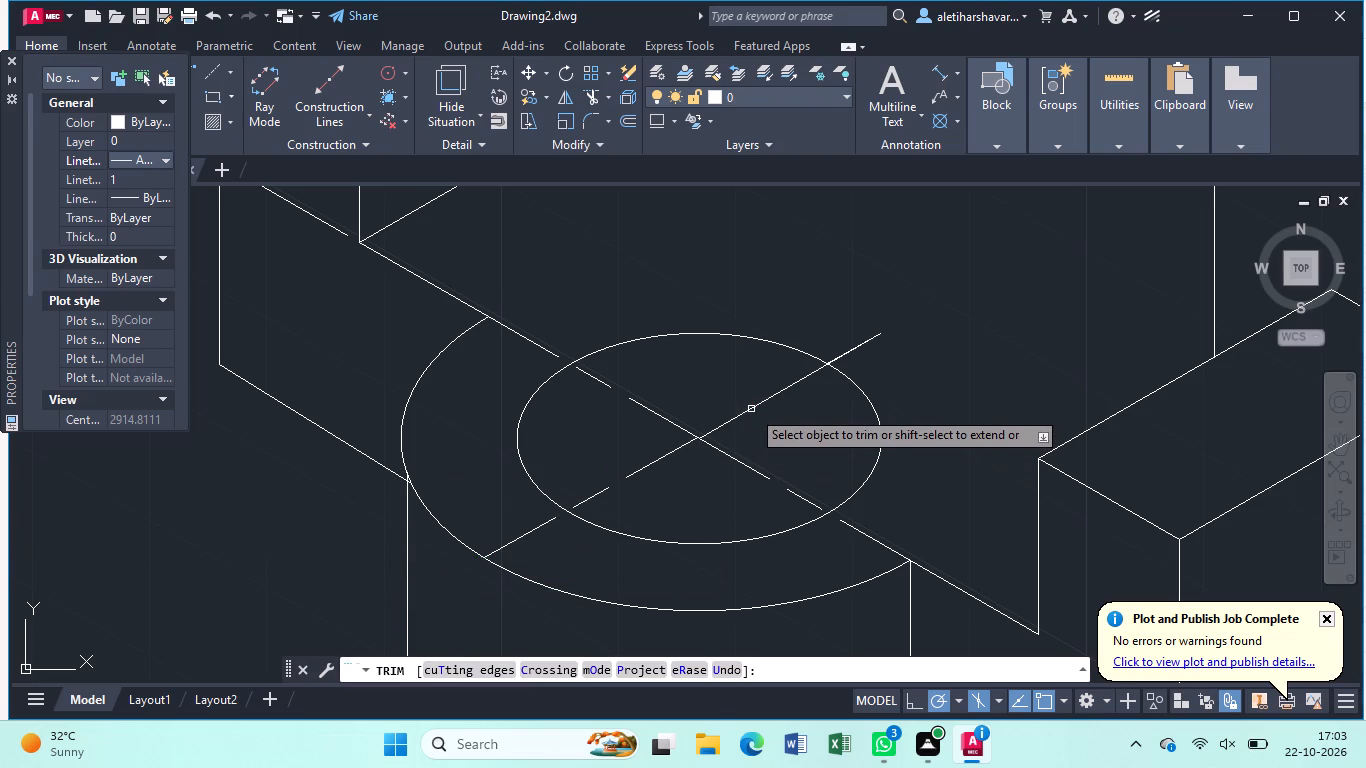
click(861, 343)
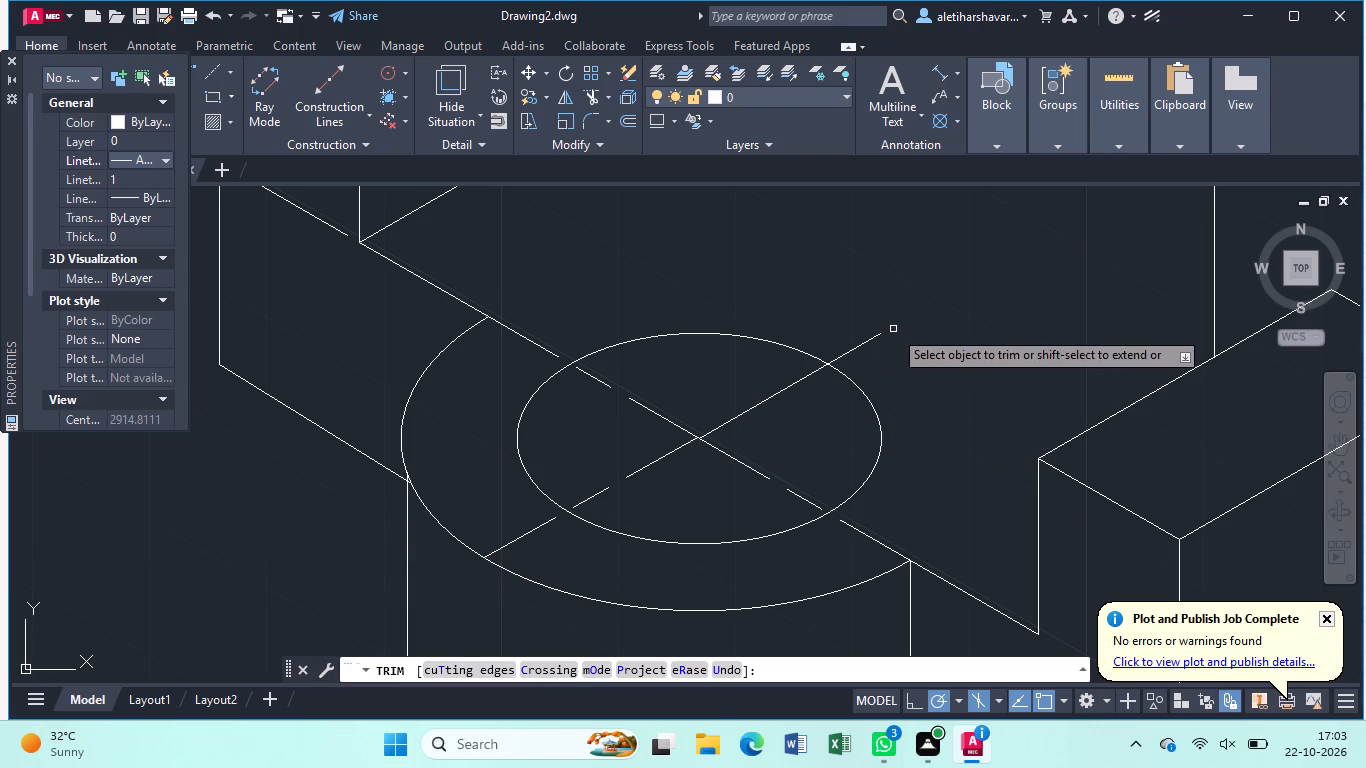
Trim away the solid lines crossing the near upright's holed face and its thickness at the base of the rounded top.
scroll(894, 329, down, 2)
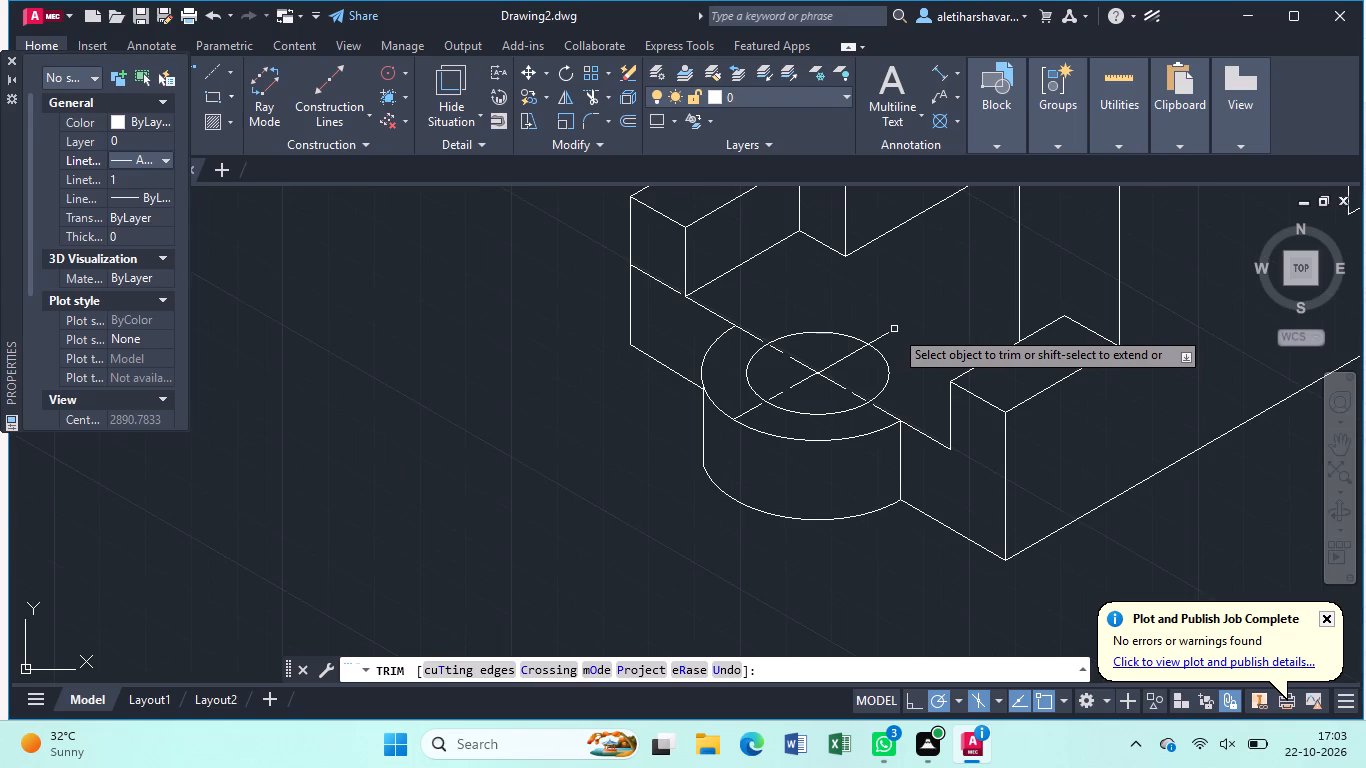
middle_drag(938, 308, 673, 495)
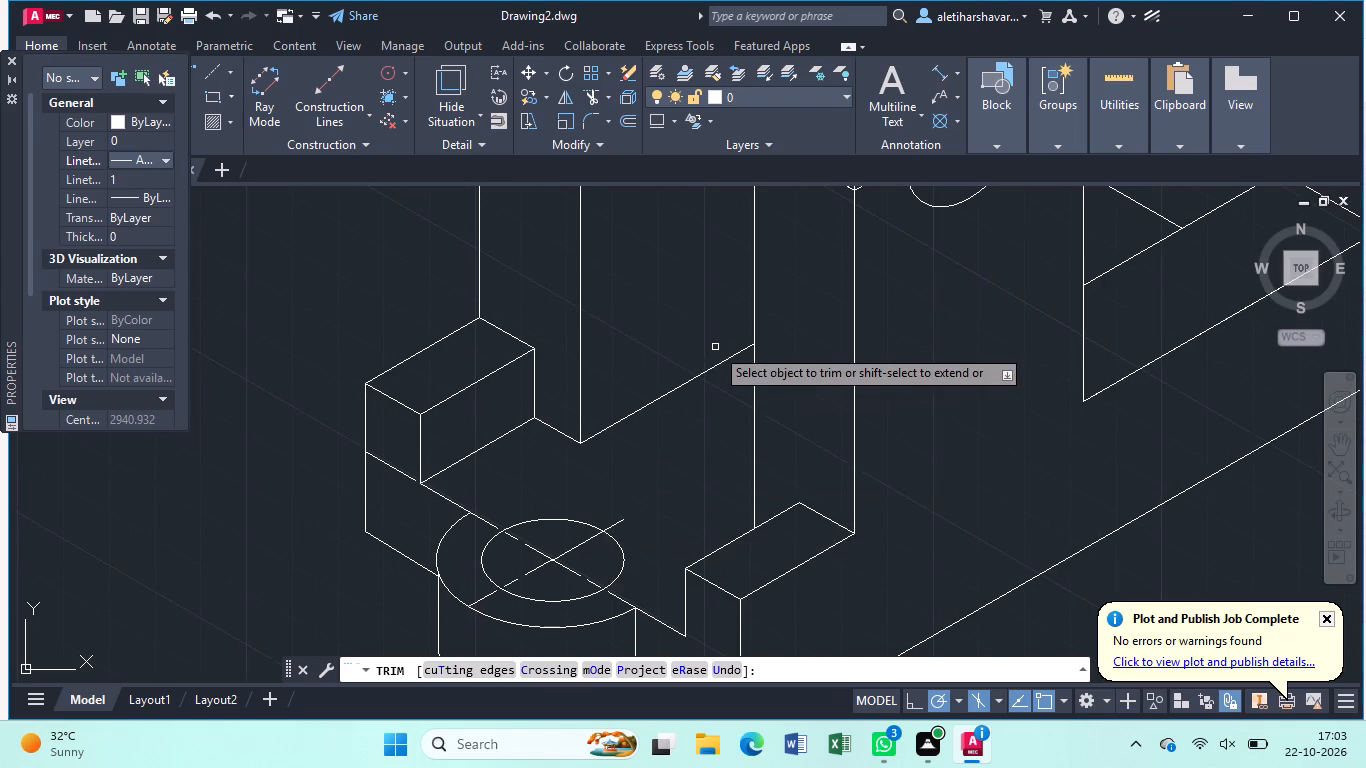
scroll(716, 347, down, 2)
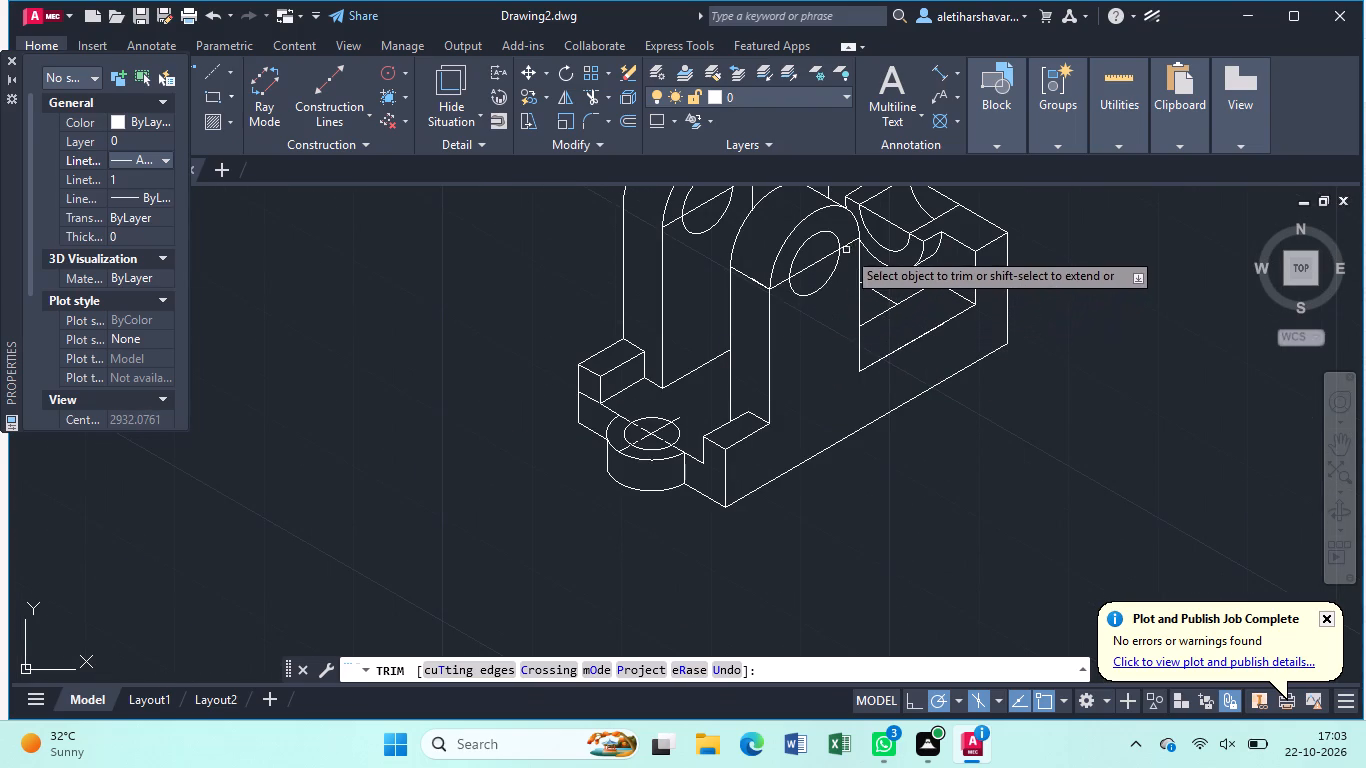
click(848, 242)
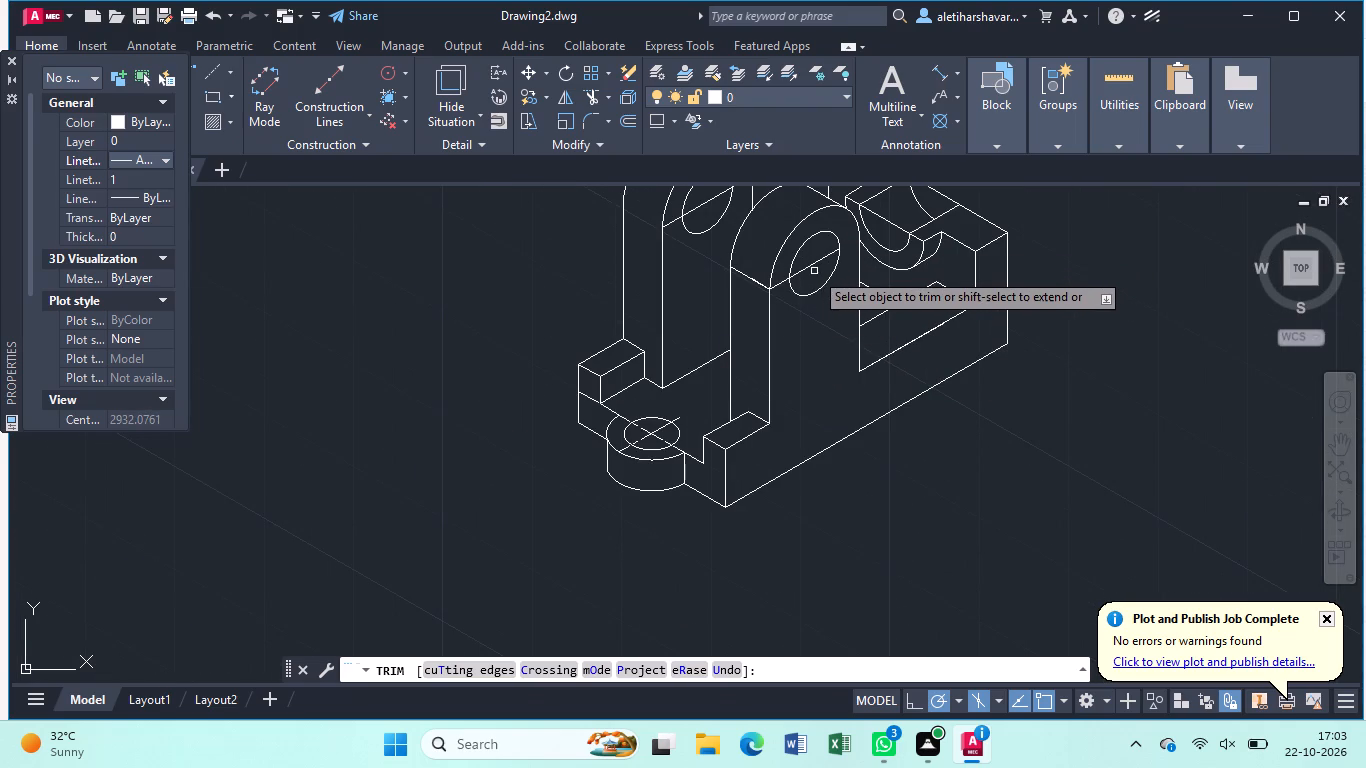
click(808, 267)
click(781, 282)
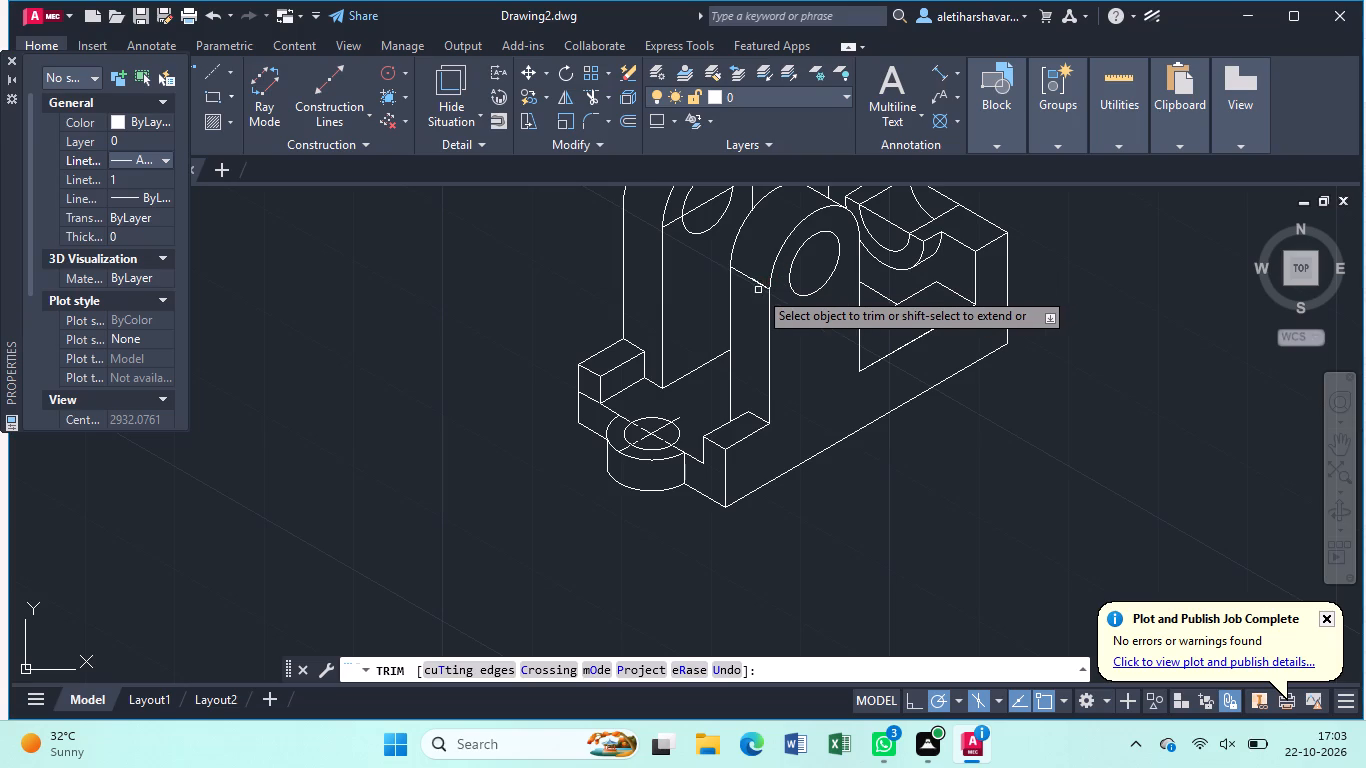
double_click(761, 284)
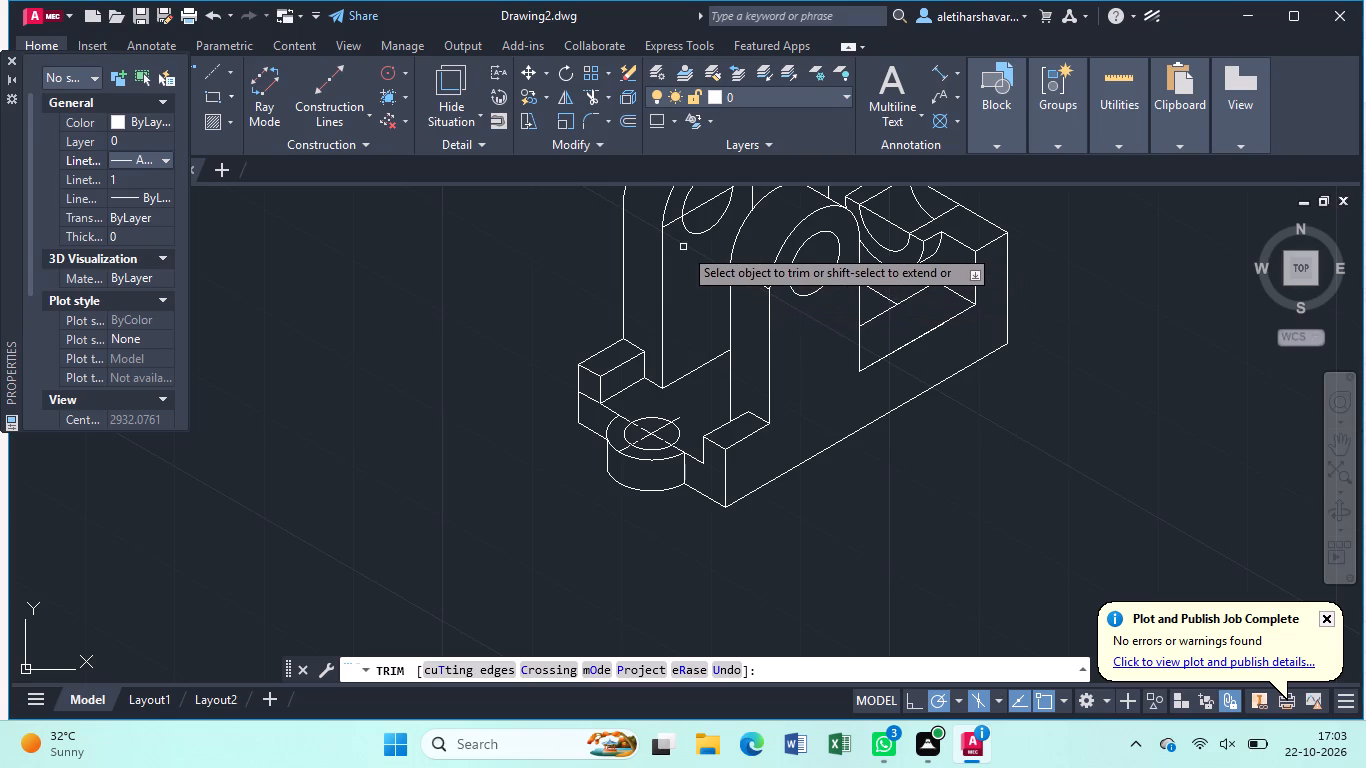
Trim away the solid line crossing the far upright's holed face and the stub left across the near upright's thickness.
click(671, 222)
scroll(671, 225, down, 1)
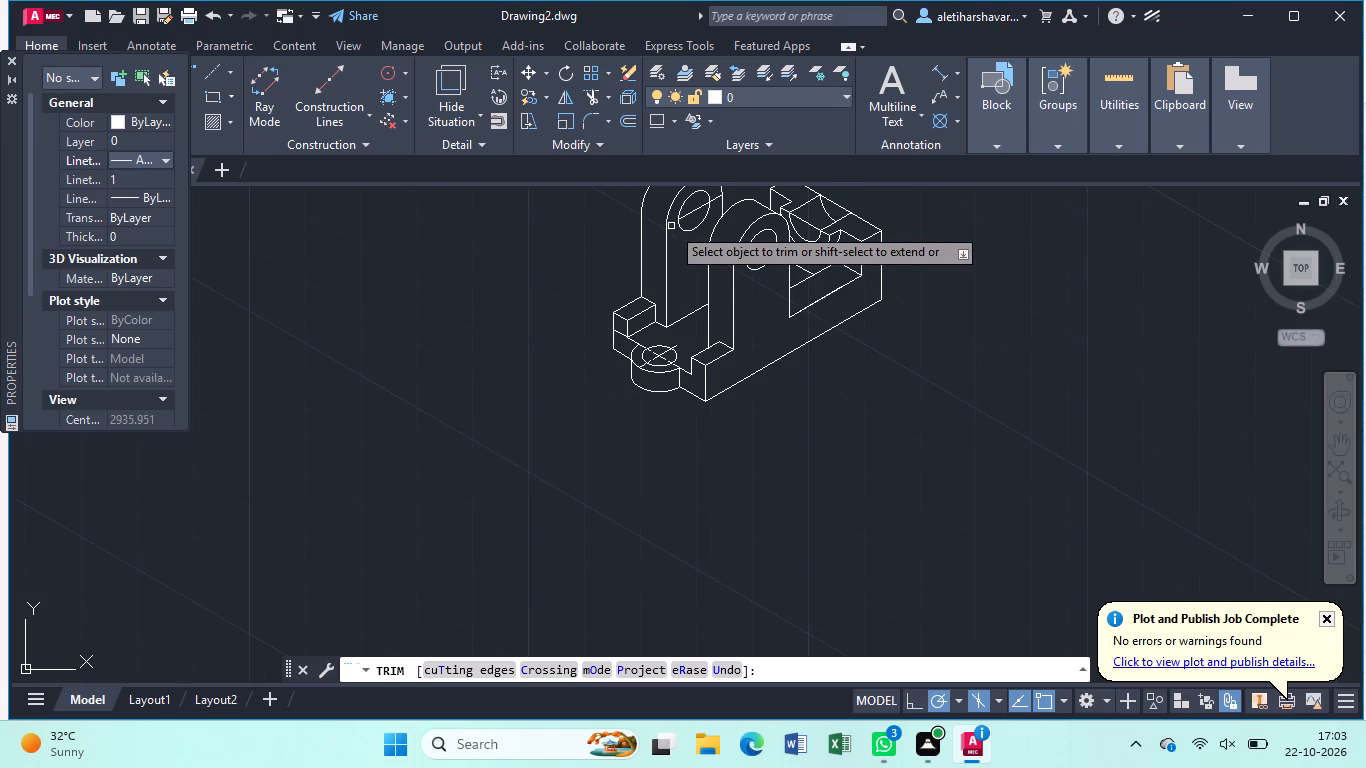
click(689, 215)
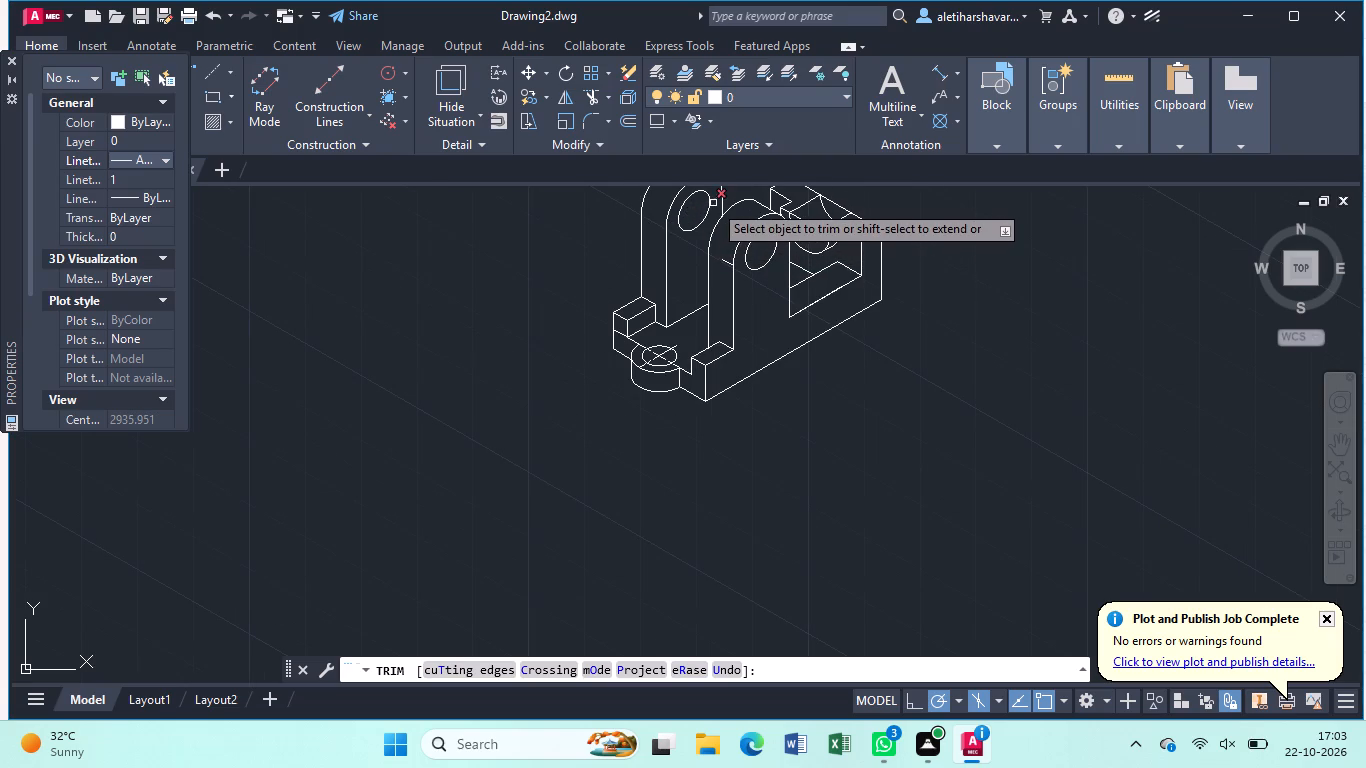
click(714, 200)
click(726, 263)
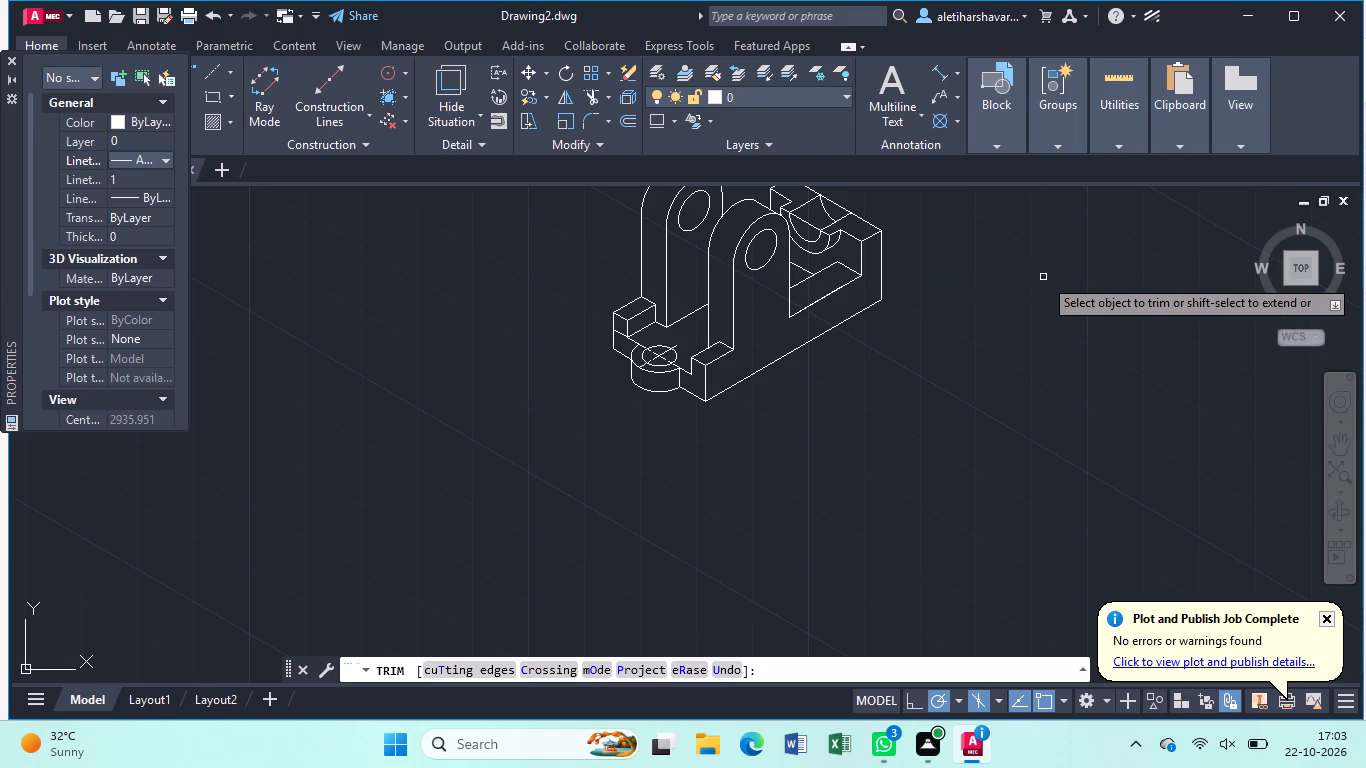
key(Escape)
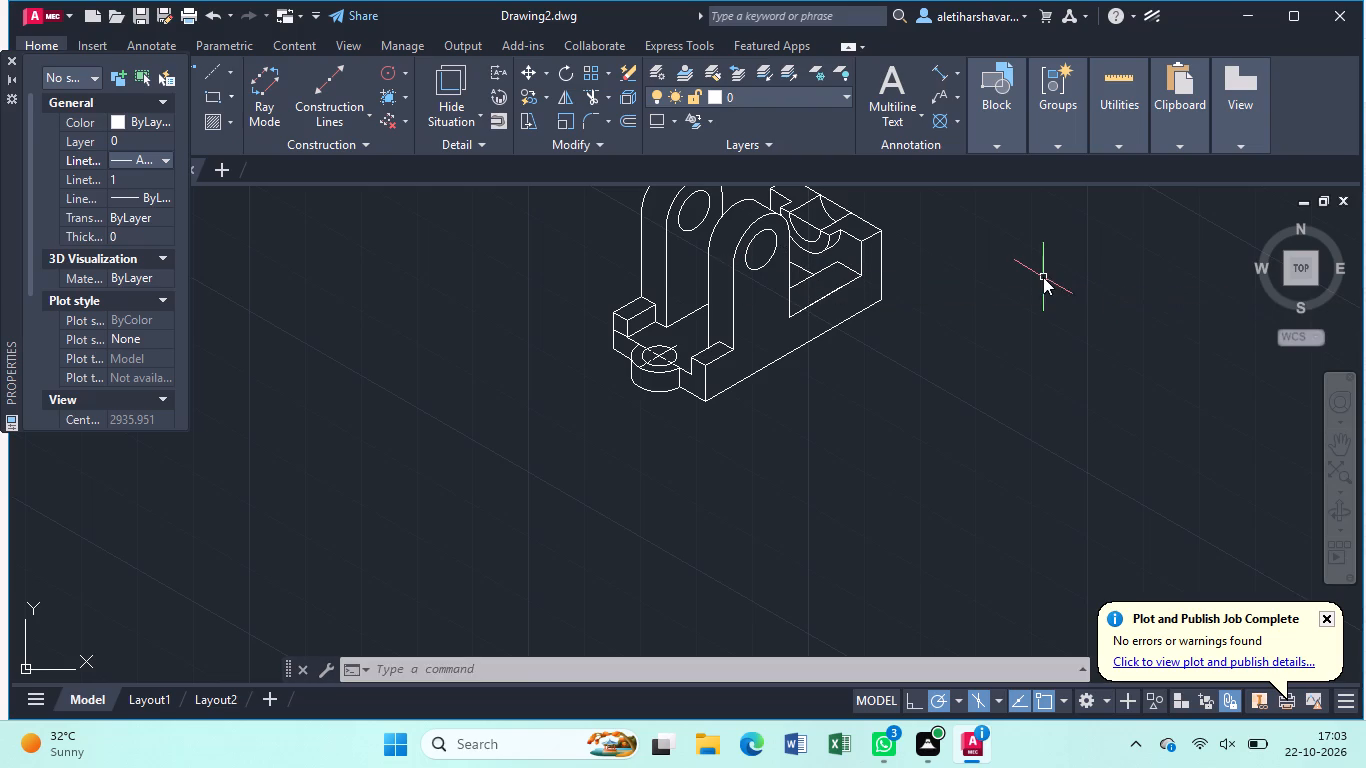
Draw a centre line across the near upright's holed face through the hole's centre and on across the upright's thickness.
key(l)
key(Return)
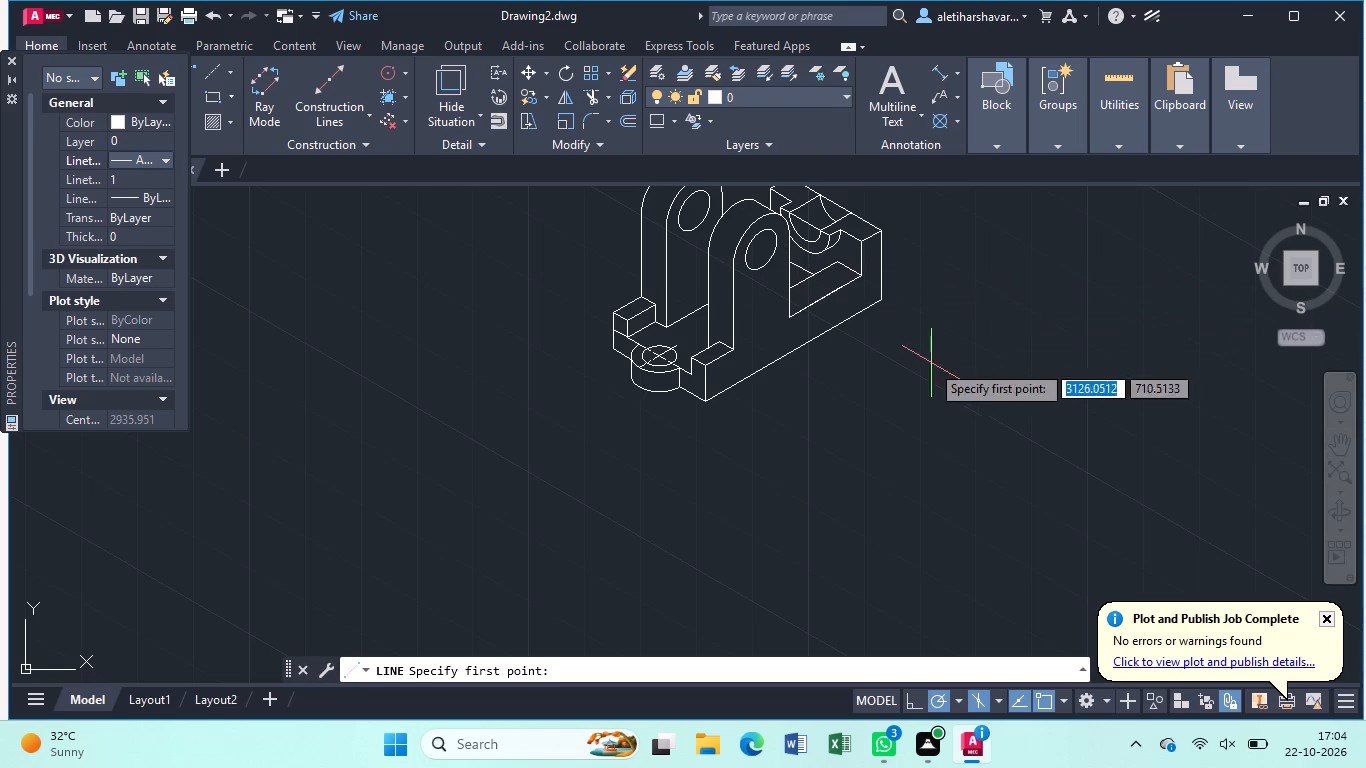
middle_drag(758, 294, 676, 467)
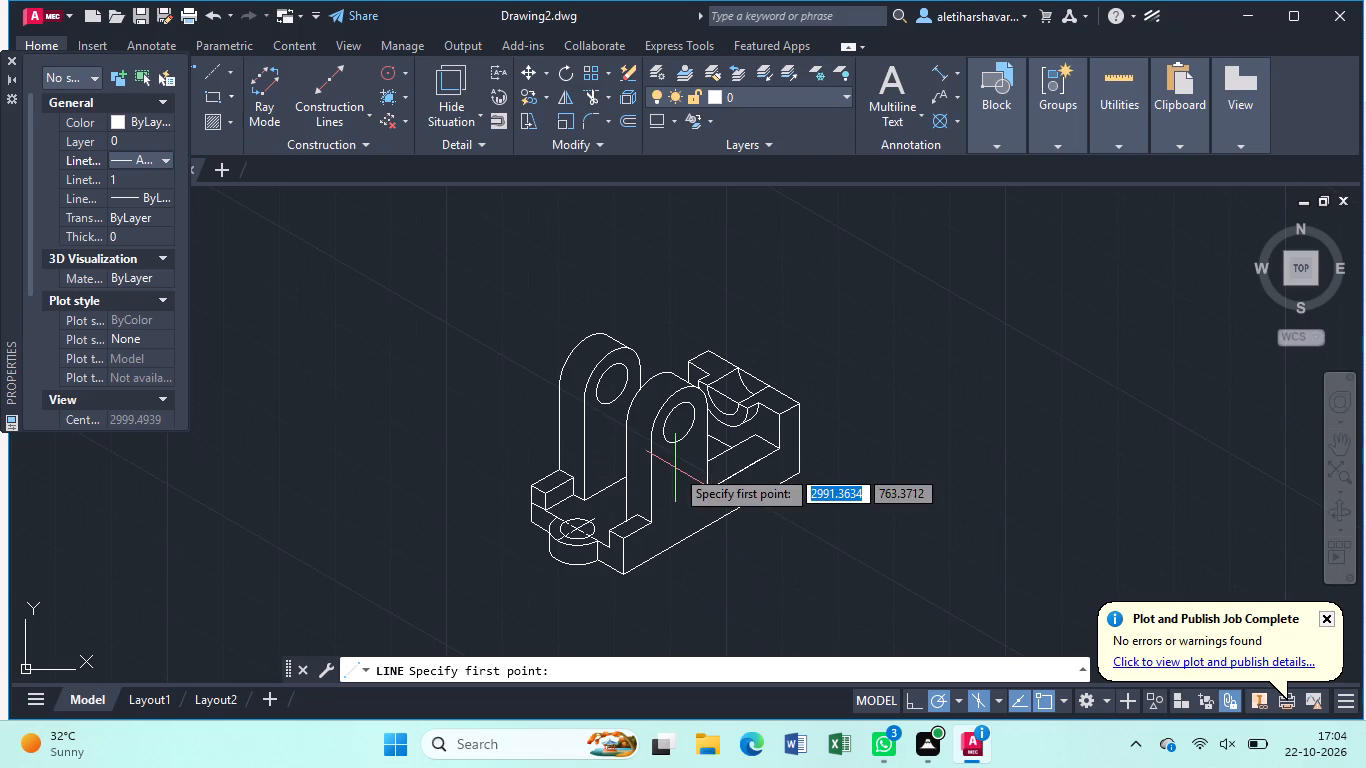
click(707, 407)
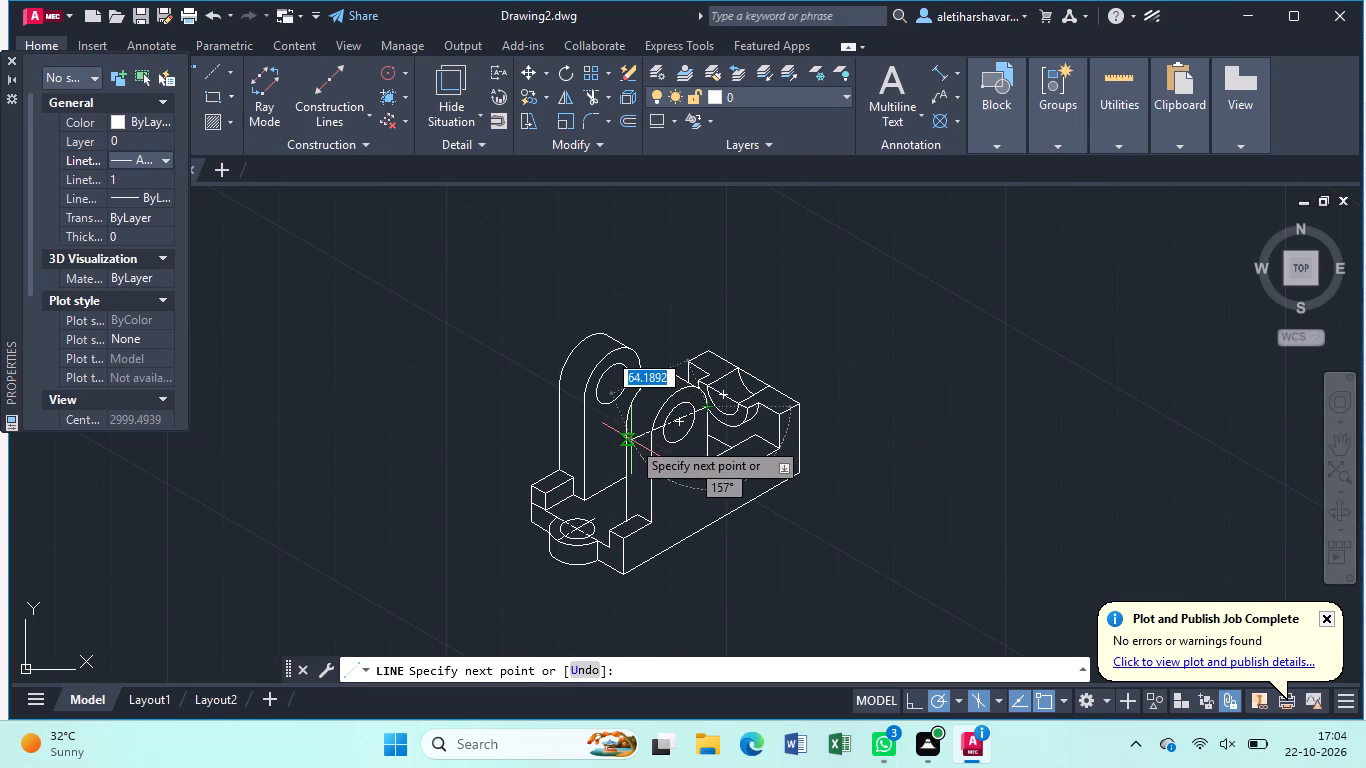
click(649, 442)
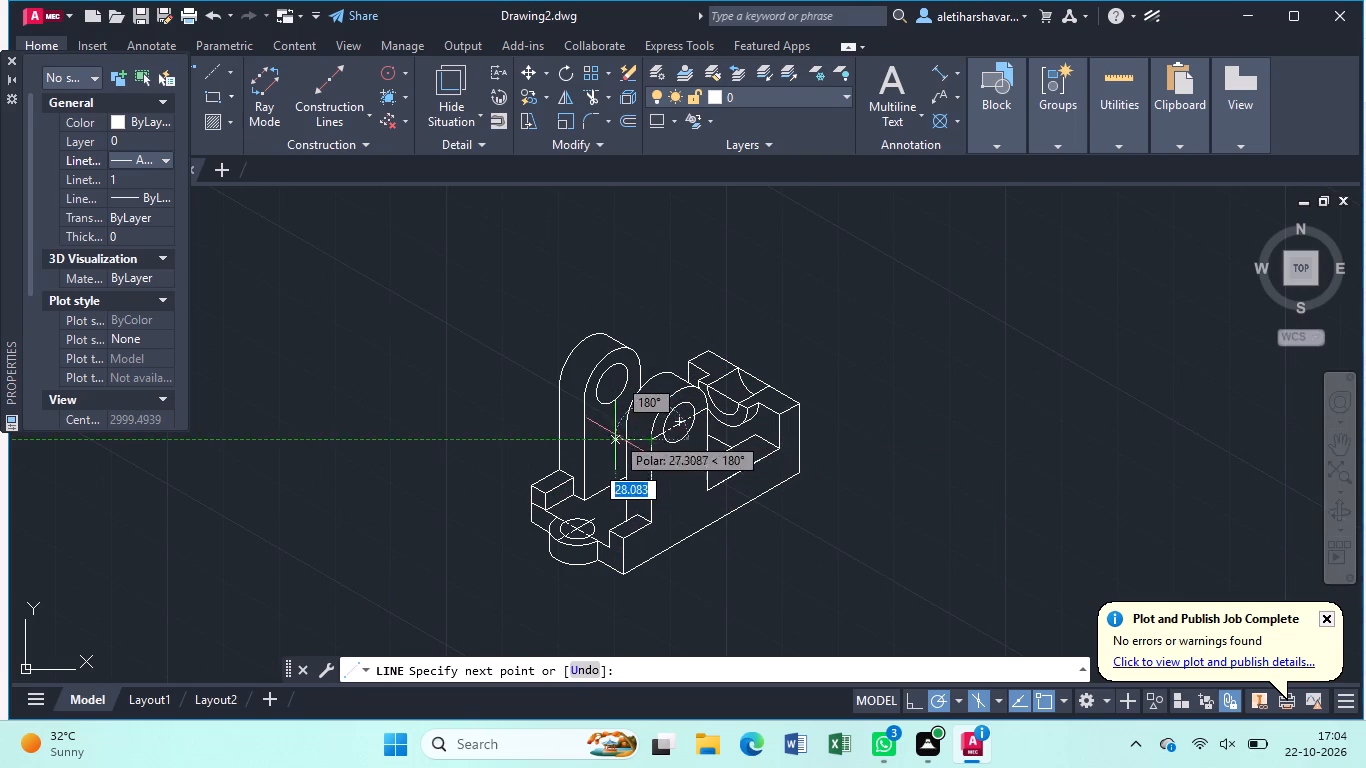
click(621, 424)
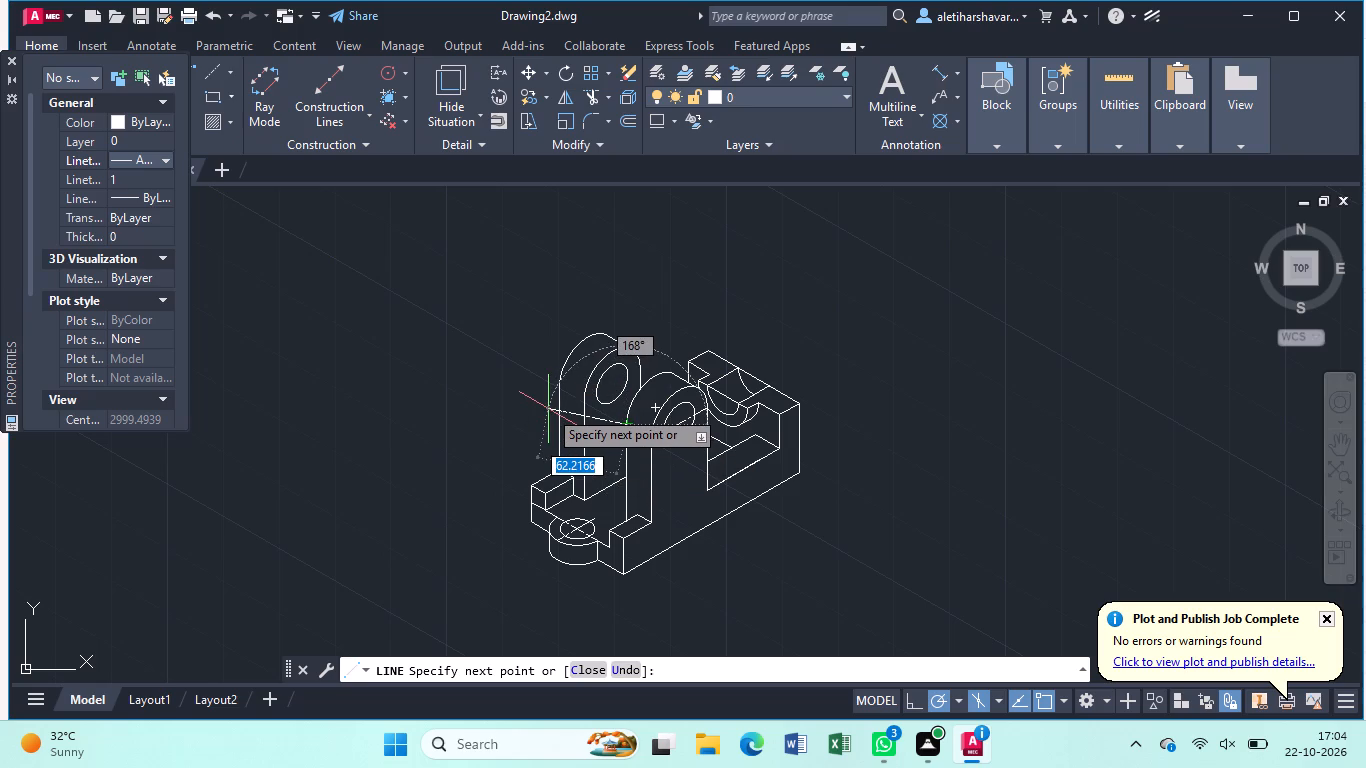
key(Escape)
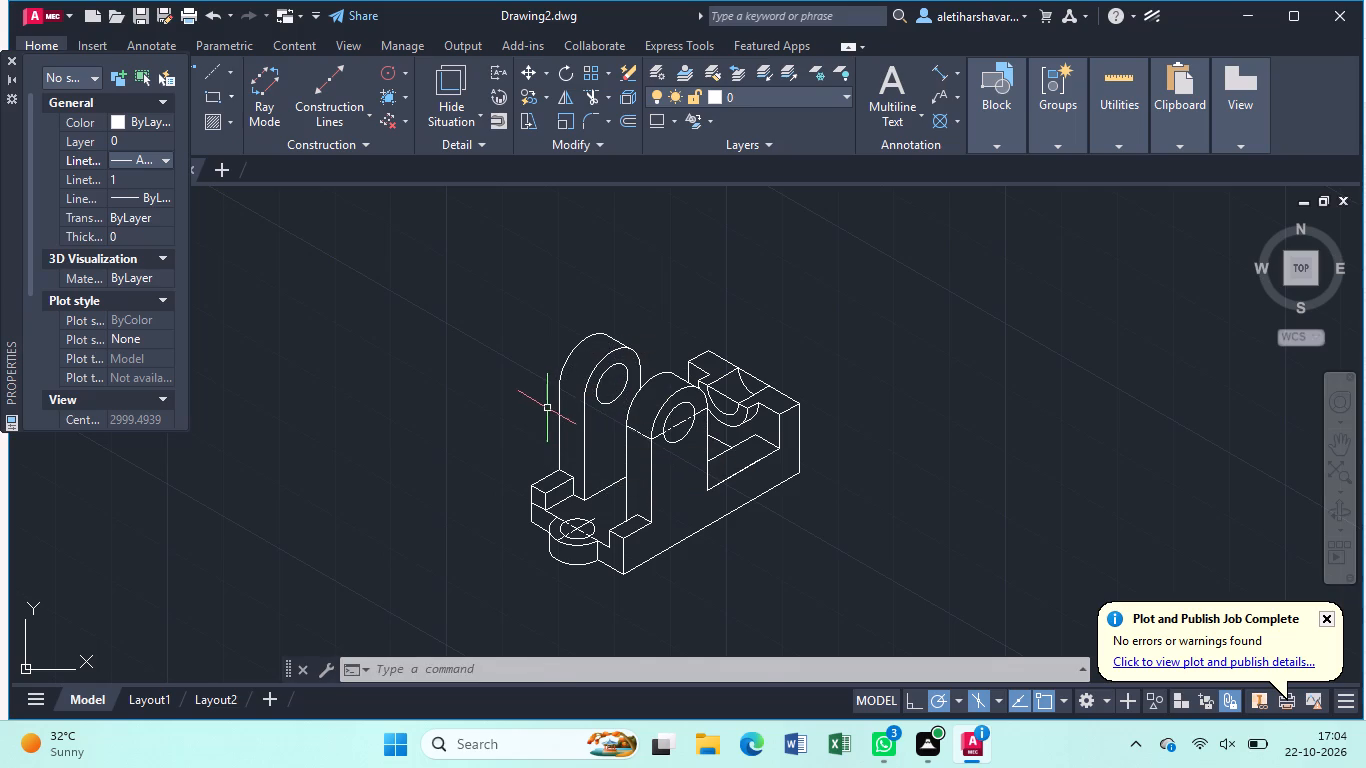
Draw a centre line about 40.5 long from the far upright's outer arc across its hole, continued about 12.3 past the front vertical edge.
scroll(547, 408, up, 2)
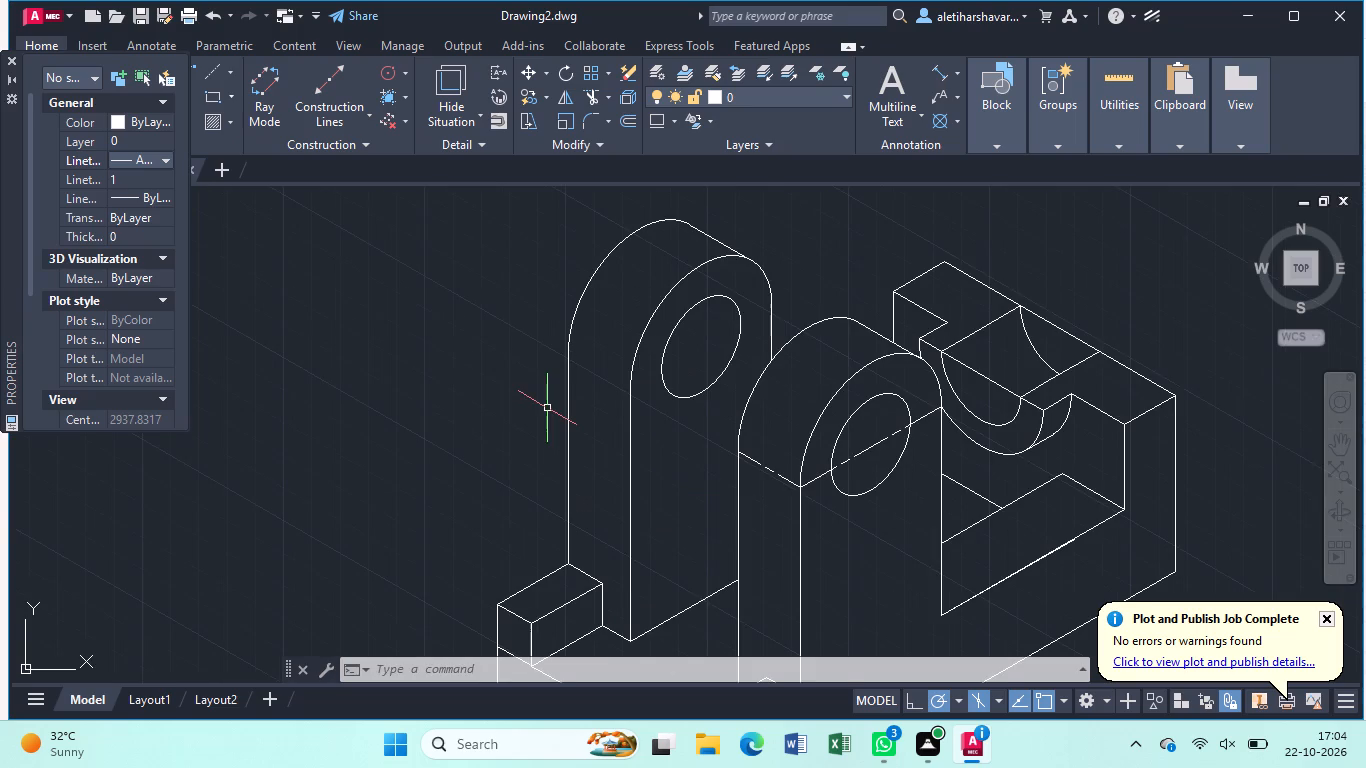
key(l)
key(Return)
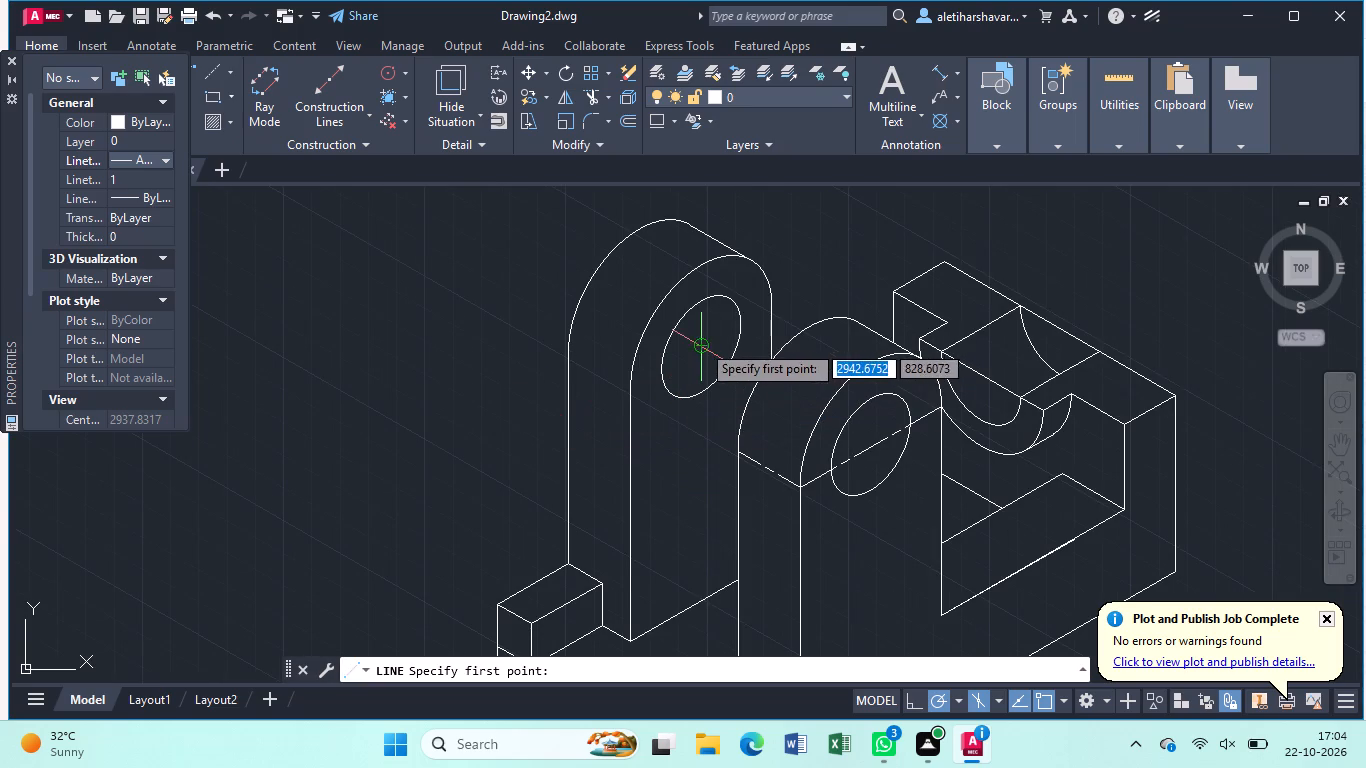
click(774, 305)
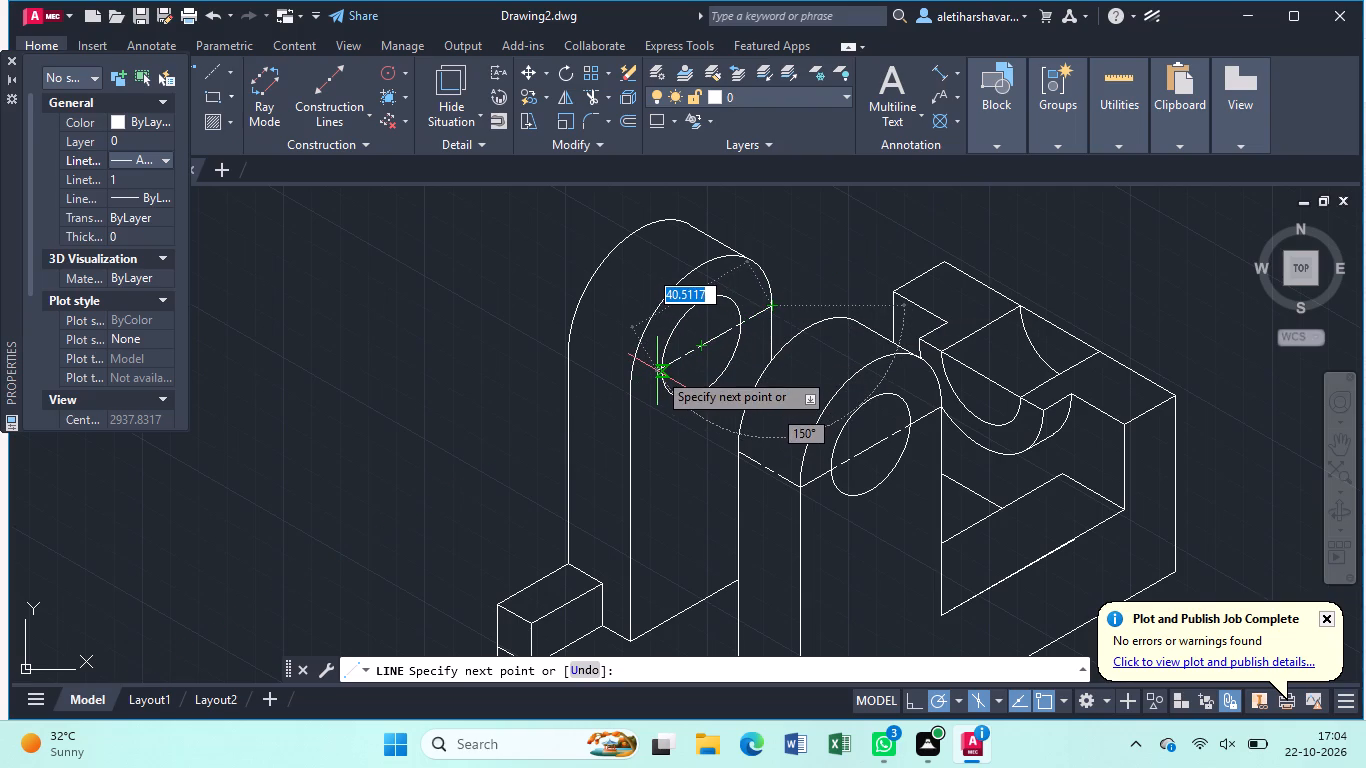
click(657, 371)
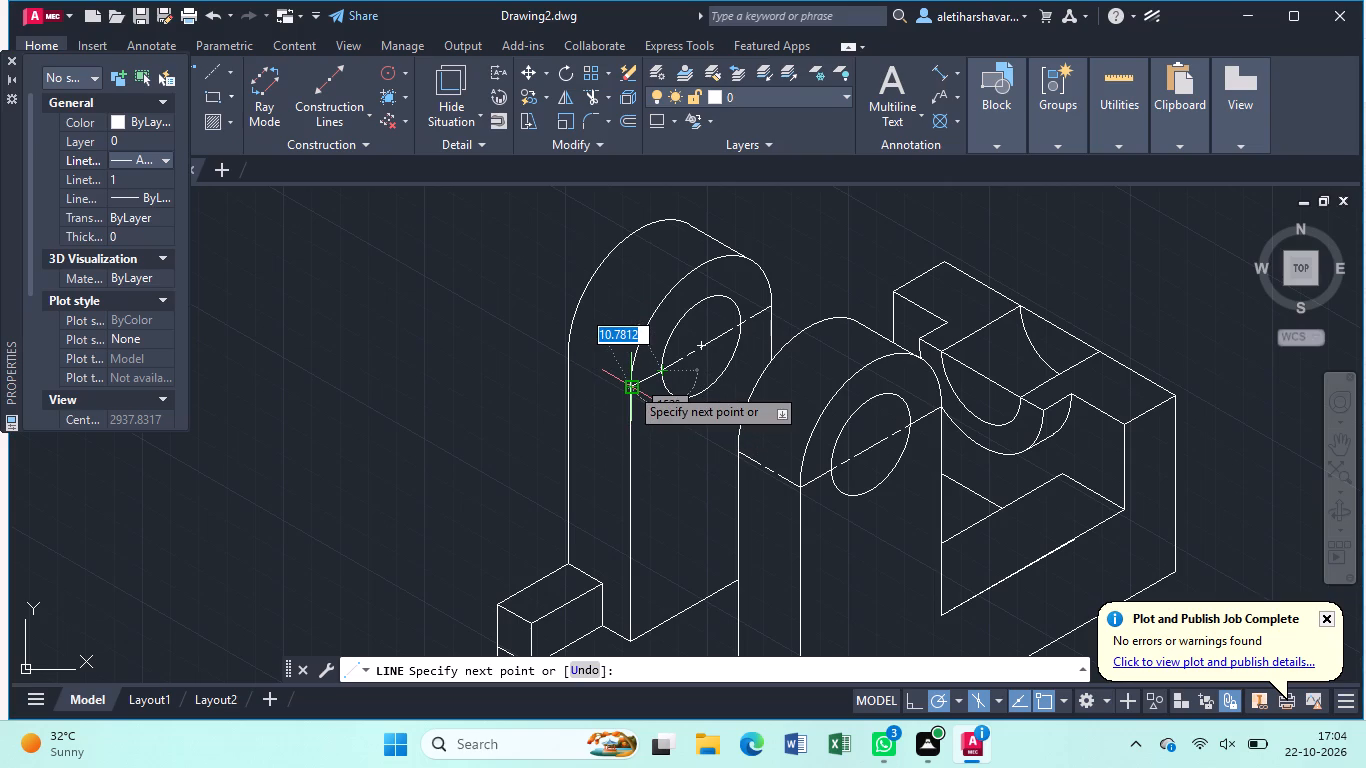
scroll(624, 384, up, 1)
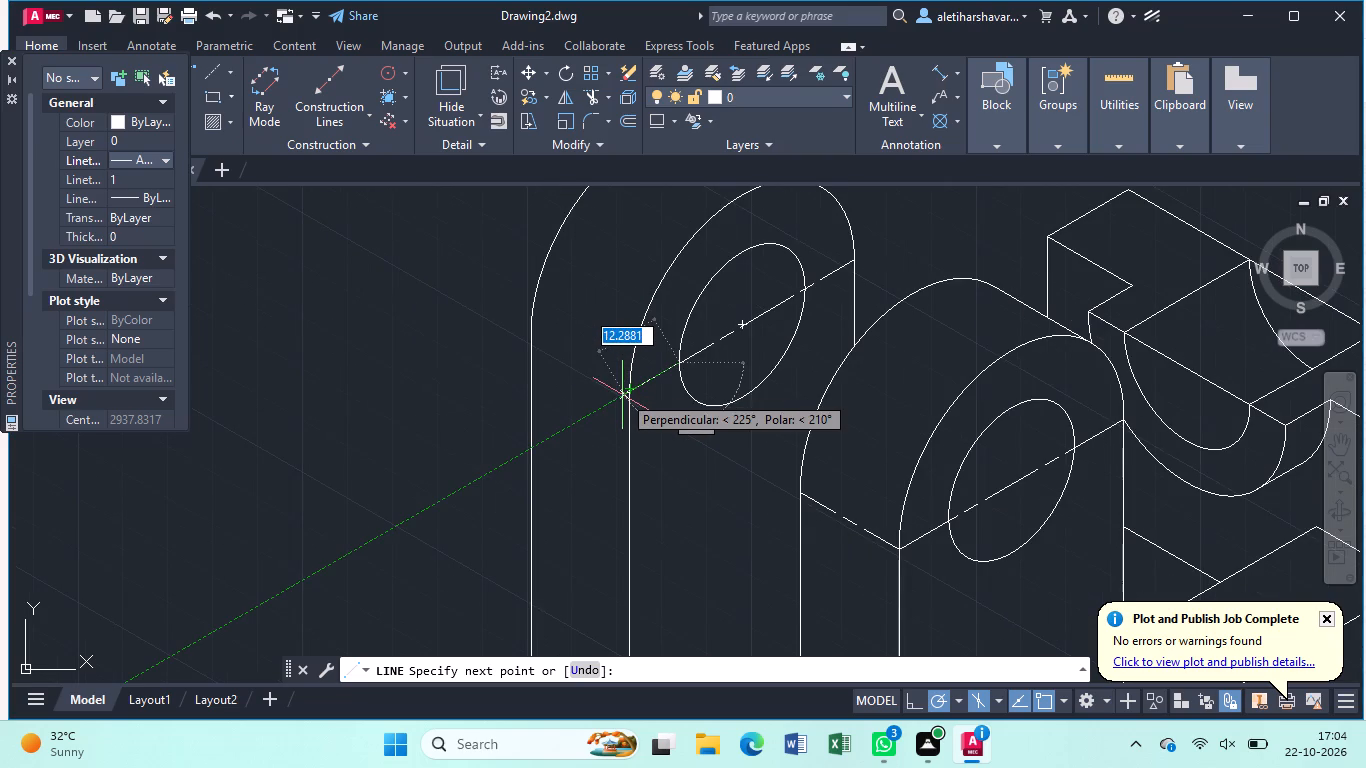
click(622, 396)
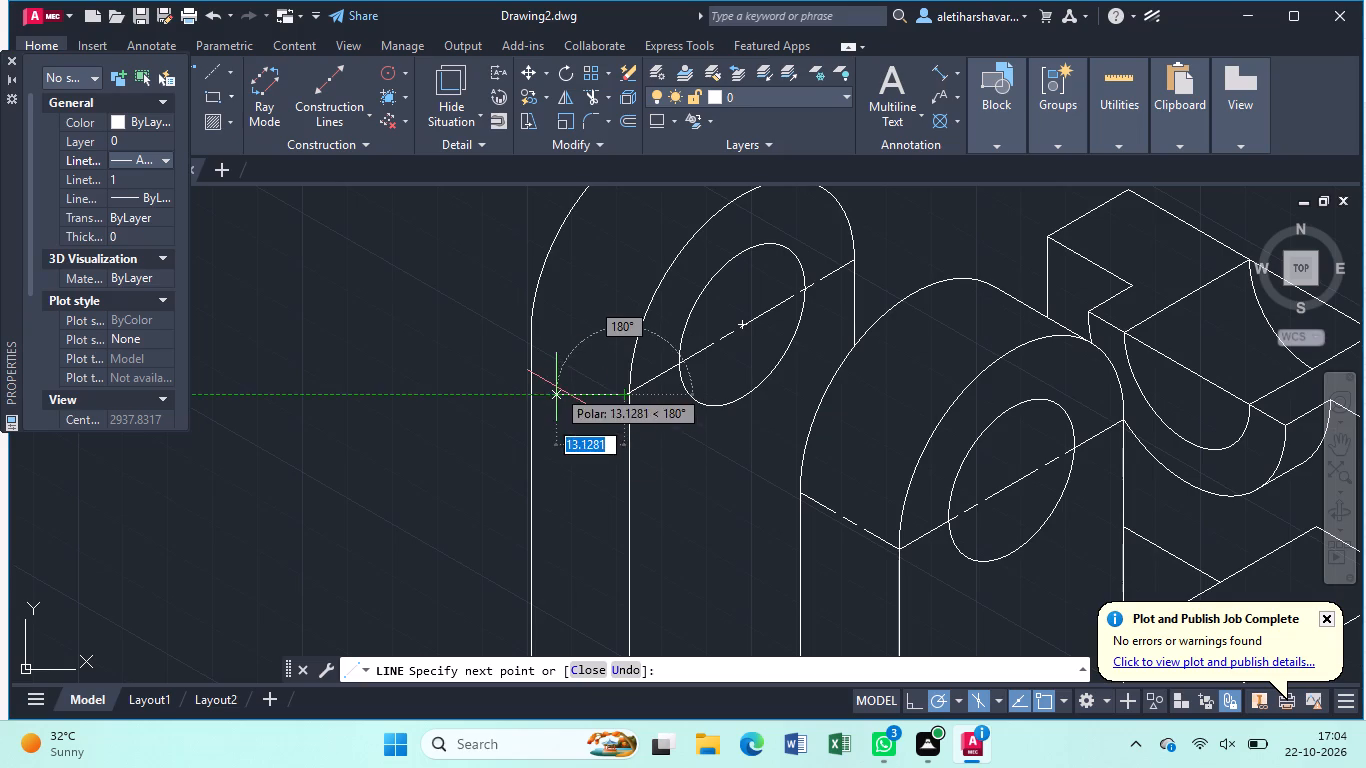
key(Escape)
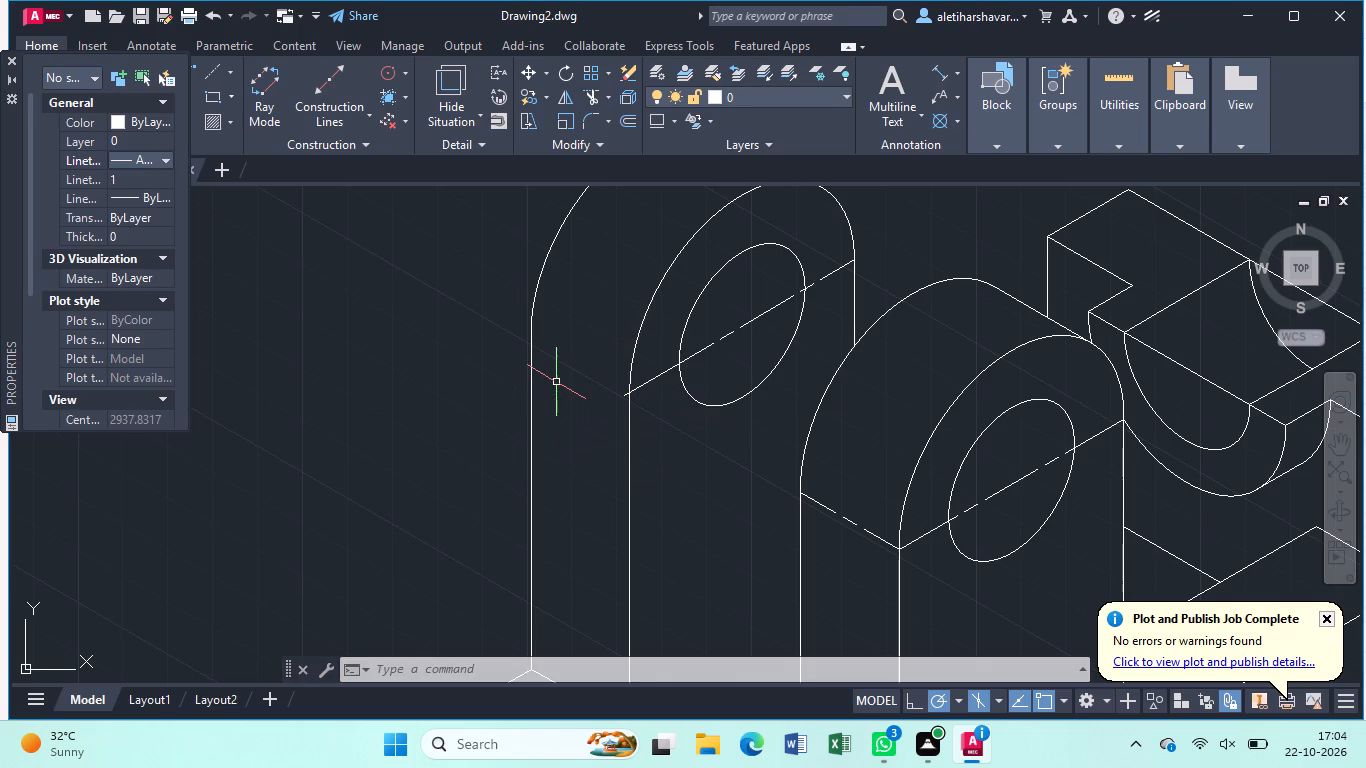
Trim the end of the far upright's hole centre line that overshoots the front vertical edge.
text(tr)
key(Return)
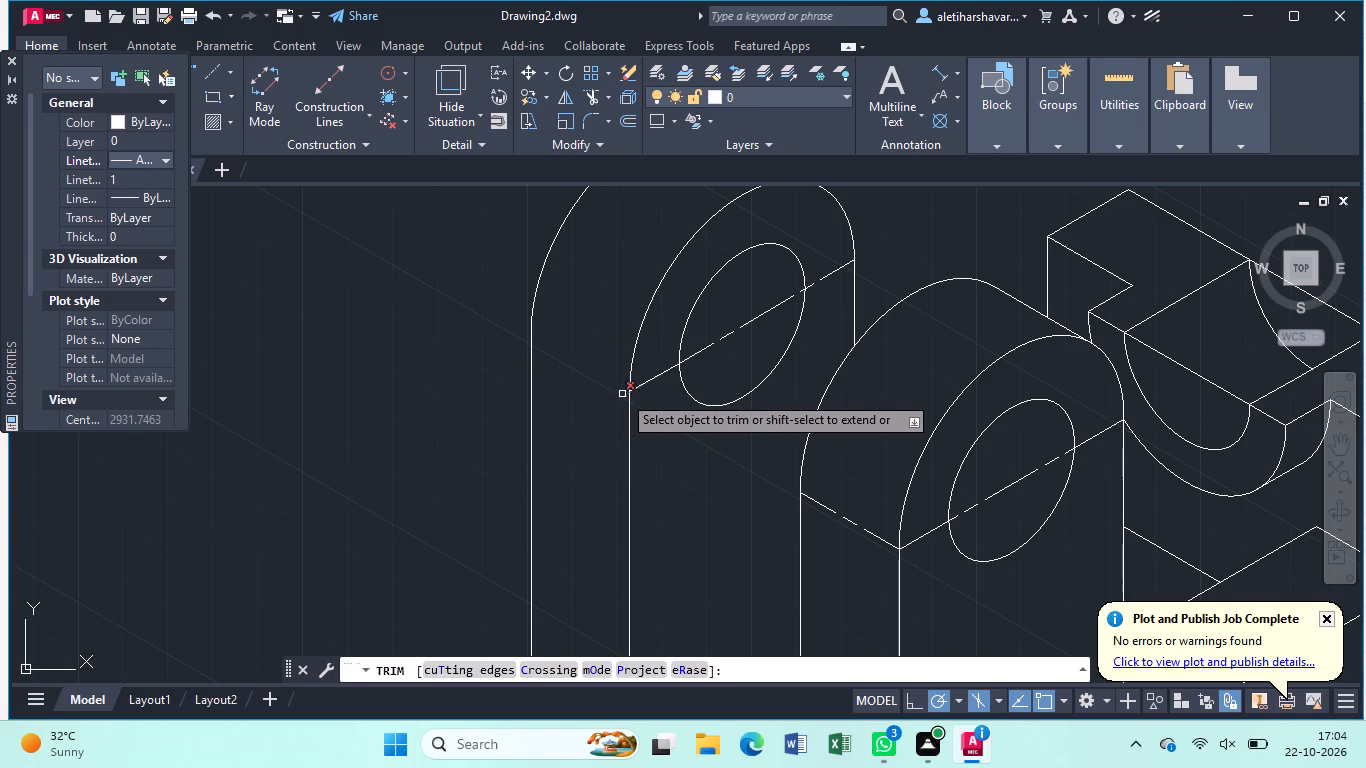
click(623, 394)
key(Escape)
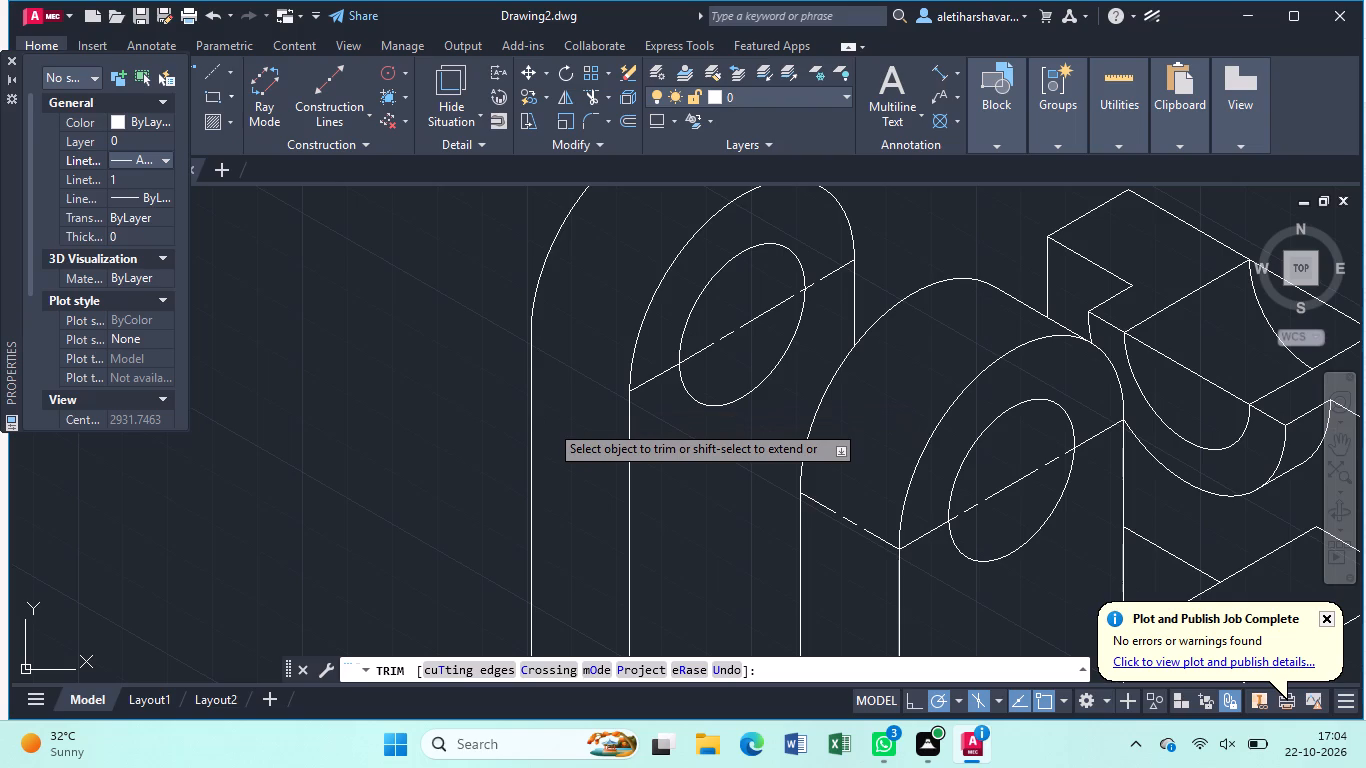
Draw a centre line about 29.4 long at 150° across the far upright's thickness, from the hole centre line's end.
key(l)
key(Return)
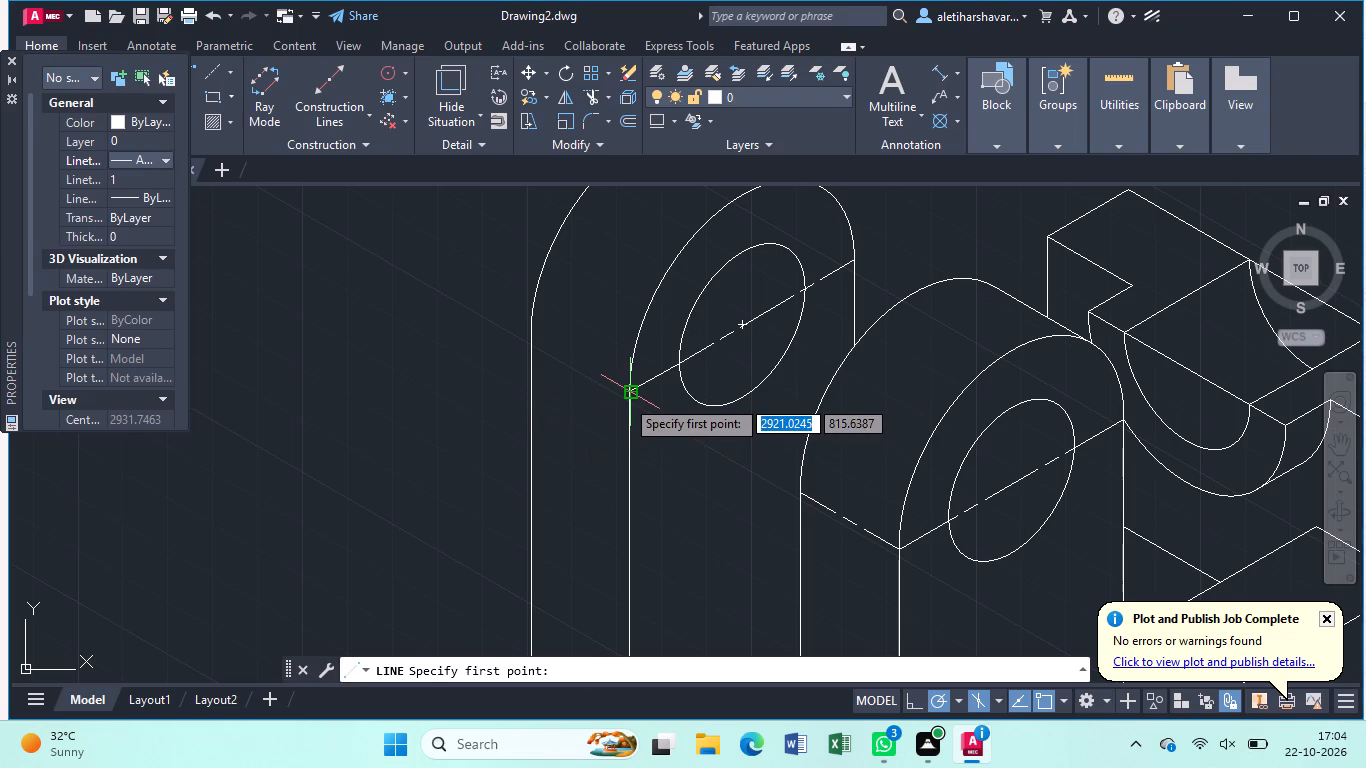
click(625, 398)
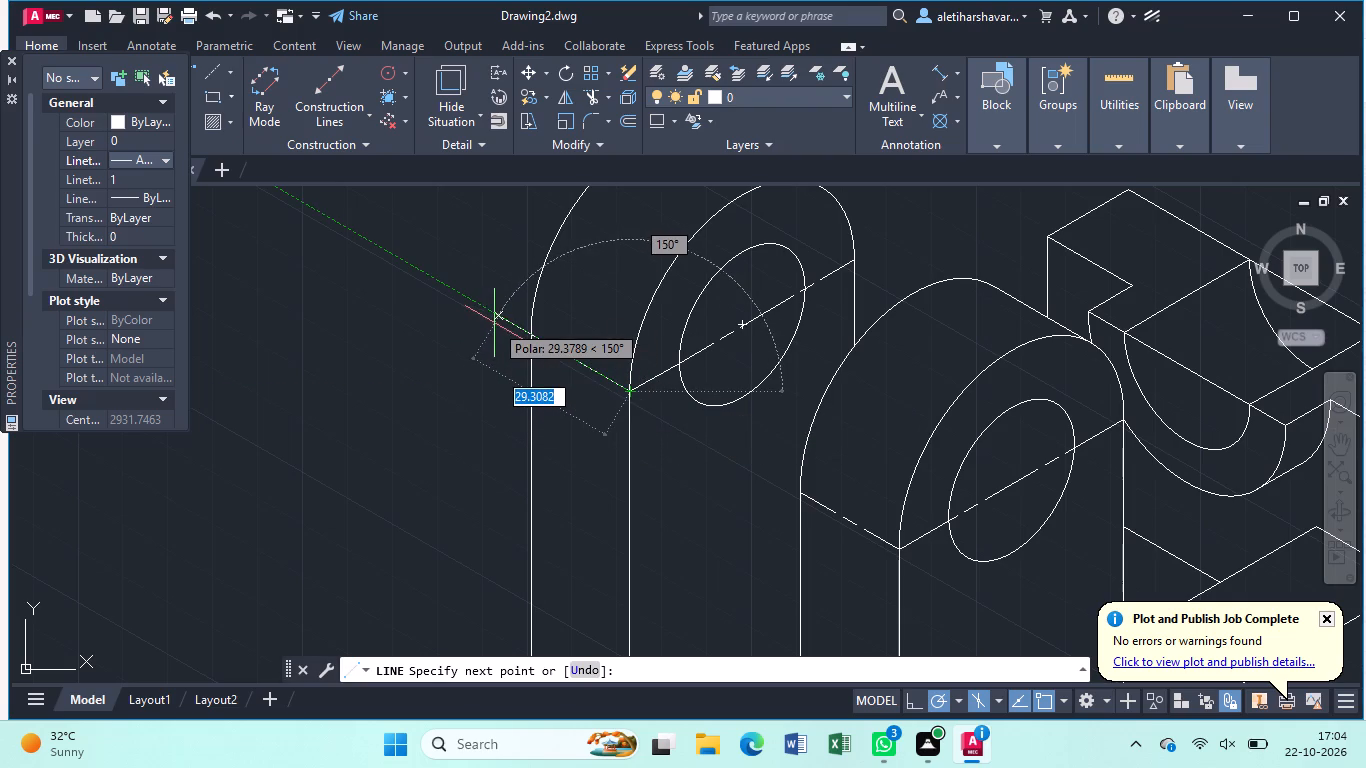
click(495, 321)
key(Escape)
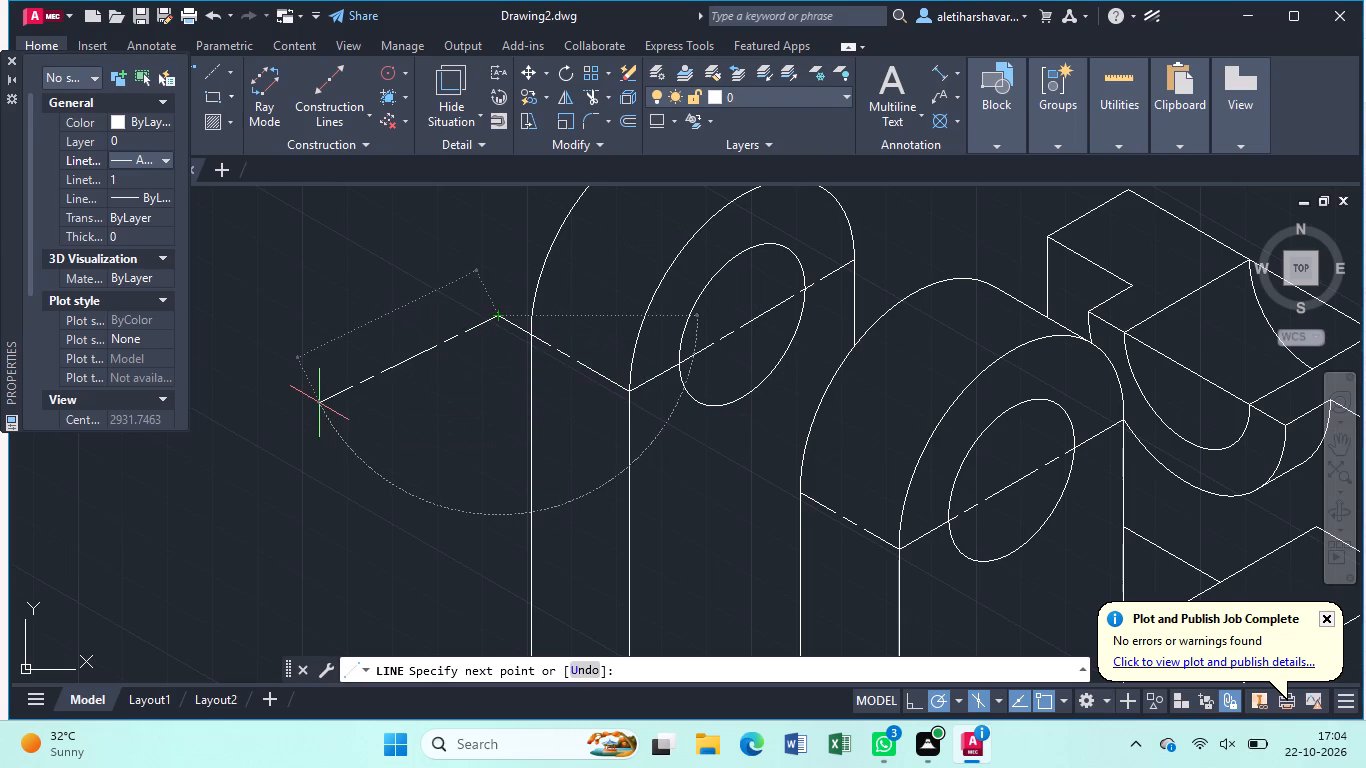
Trim the end of the thickness centre line that overshoots the far upright's back vertical edge.
text(tr)
key(Return)
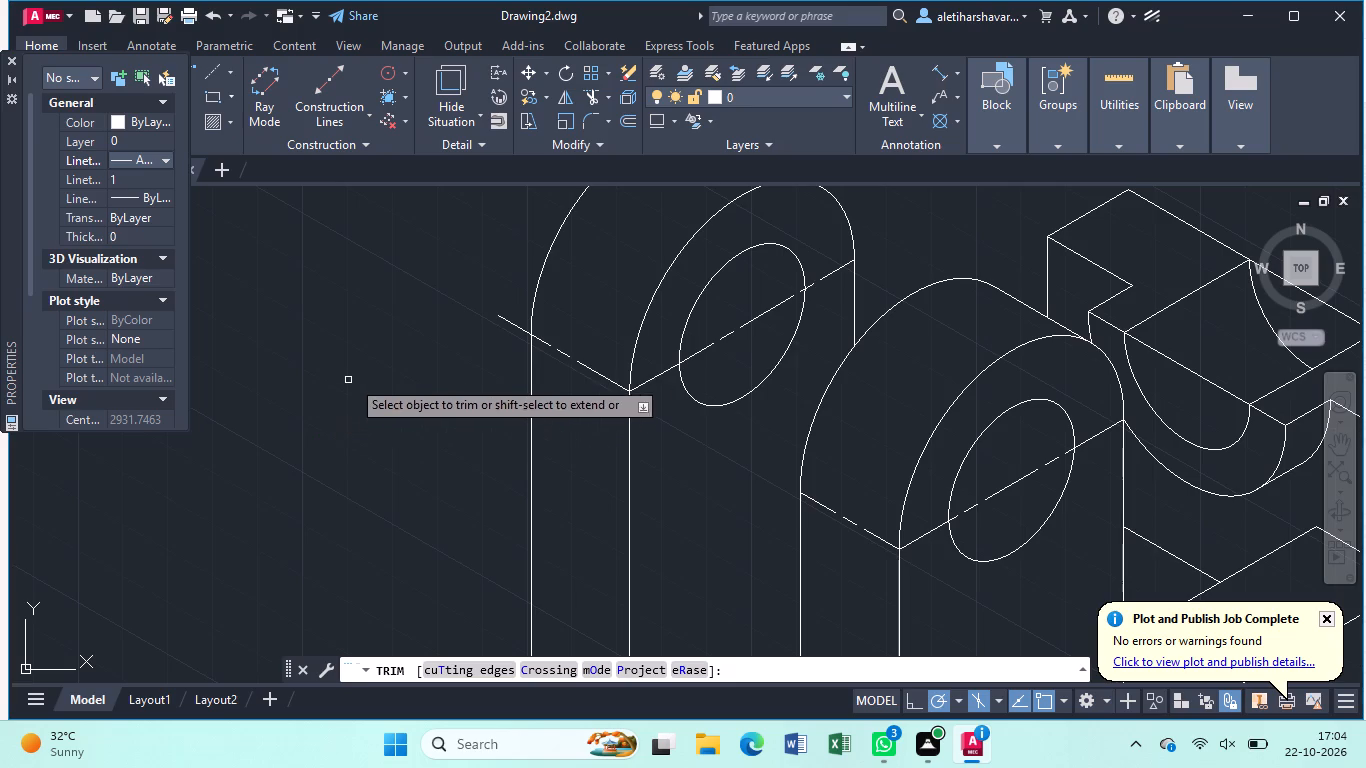
click(510, 322)
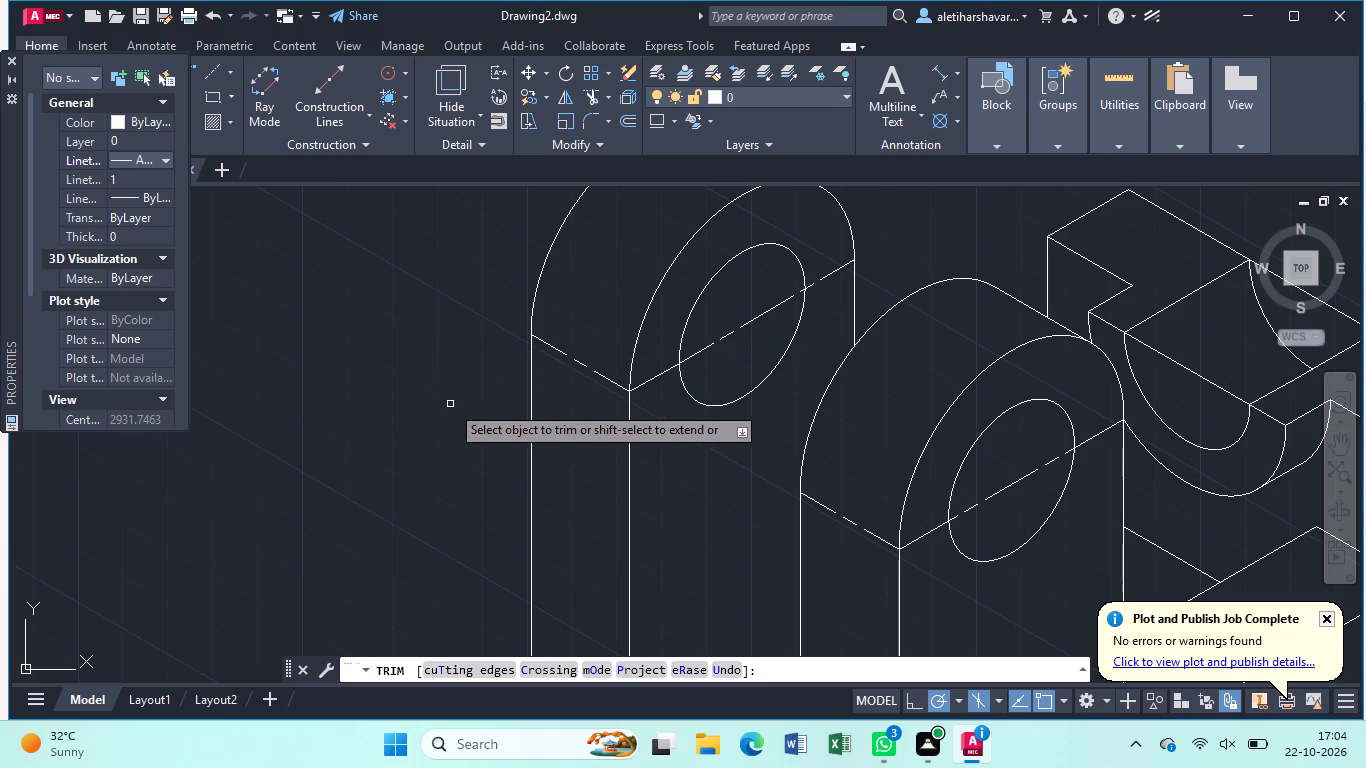
scroll(452, 402, down, 1)
key(Escape)
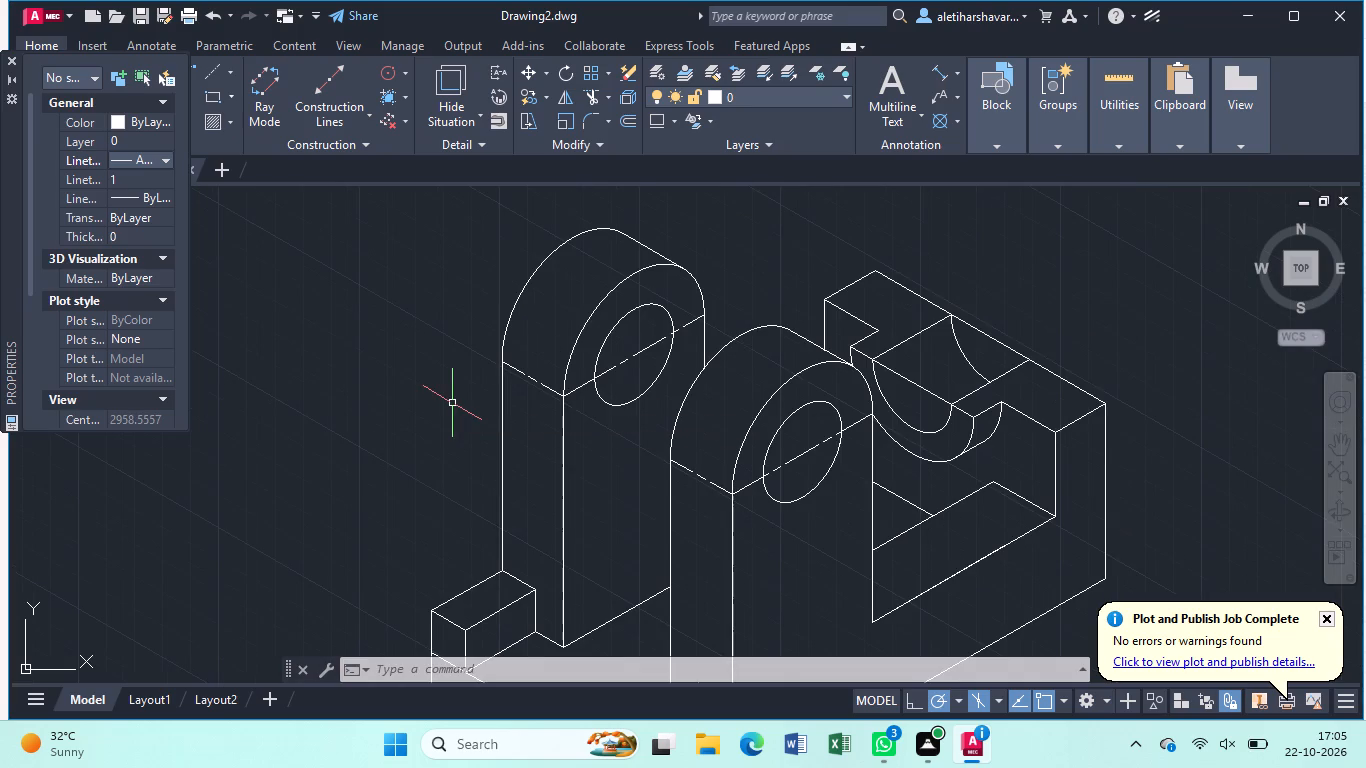
Draw a vertical centre line about 44.8 long through the near upright's hole centre, from below the hole up to the outer arc.
key(l)
key(Return)
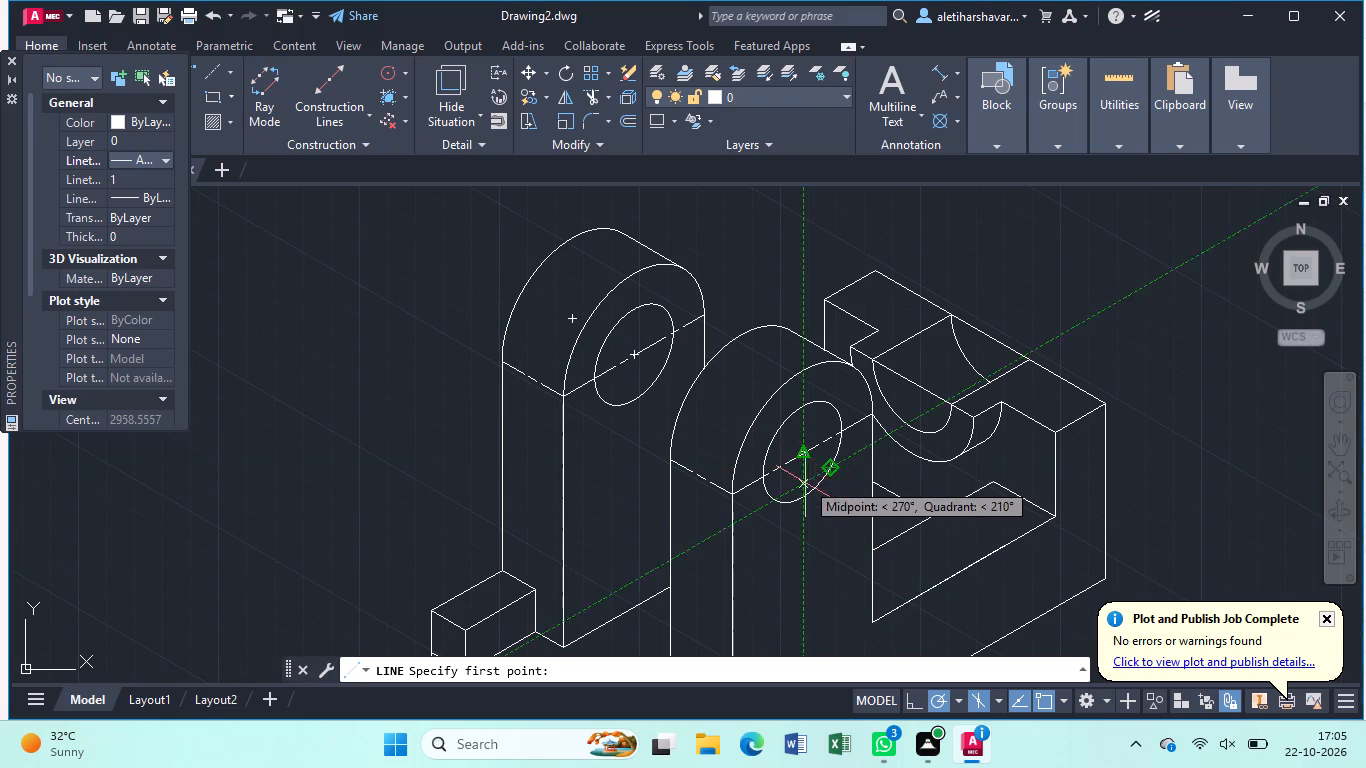
click(807, 514)
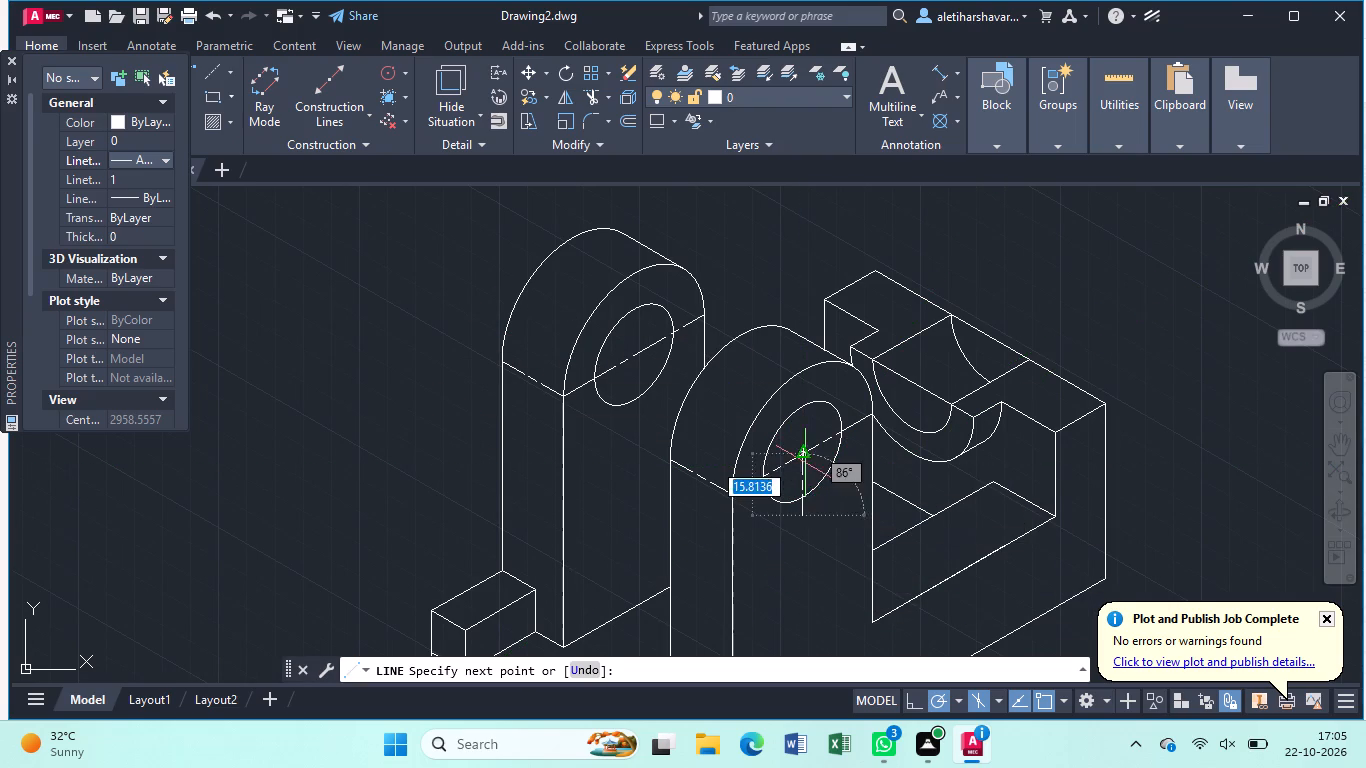
click(811, 373)
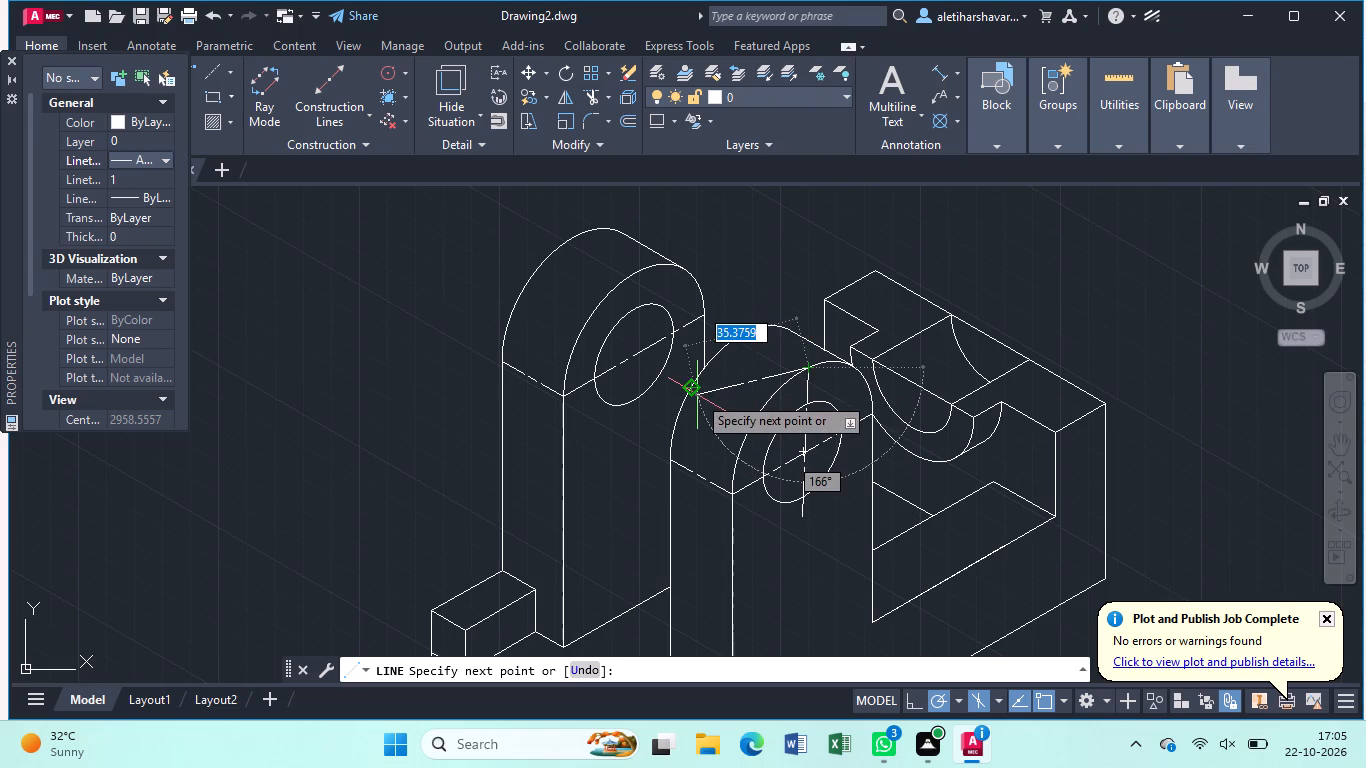
key(Escape)
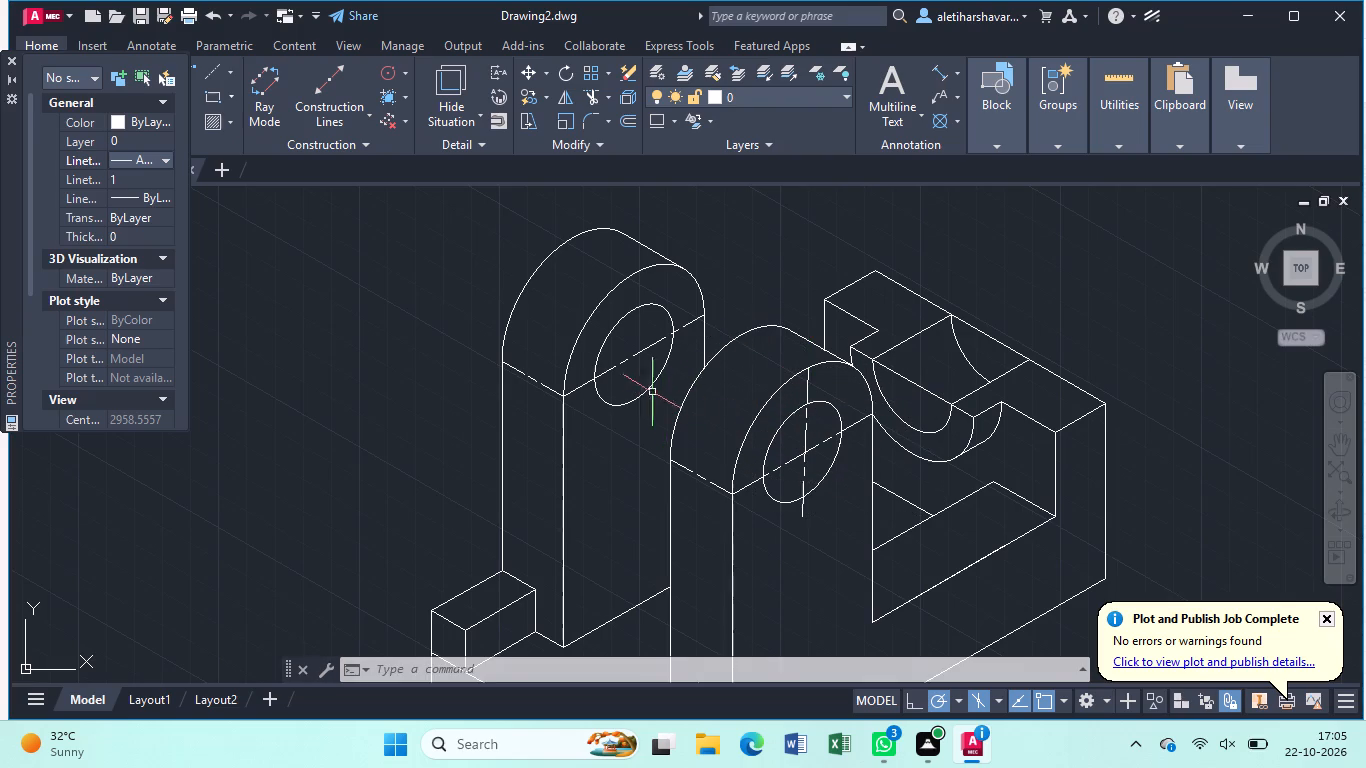
Draw a near-vertical centre line about 43.8 long through the far upright's hole centre, from below the hole up to the outer arc.
scroll(650, 384, up, 1)
key(l)
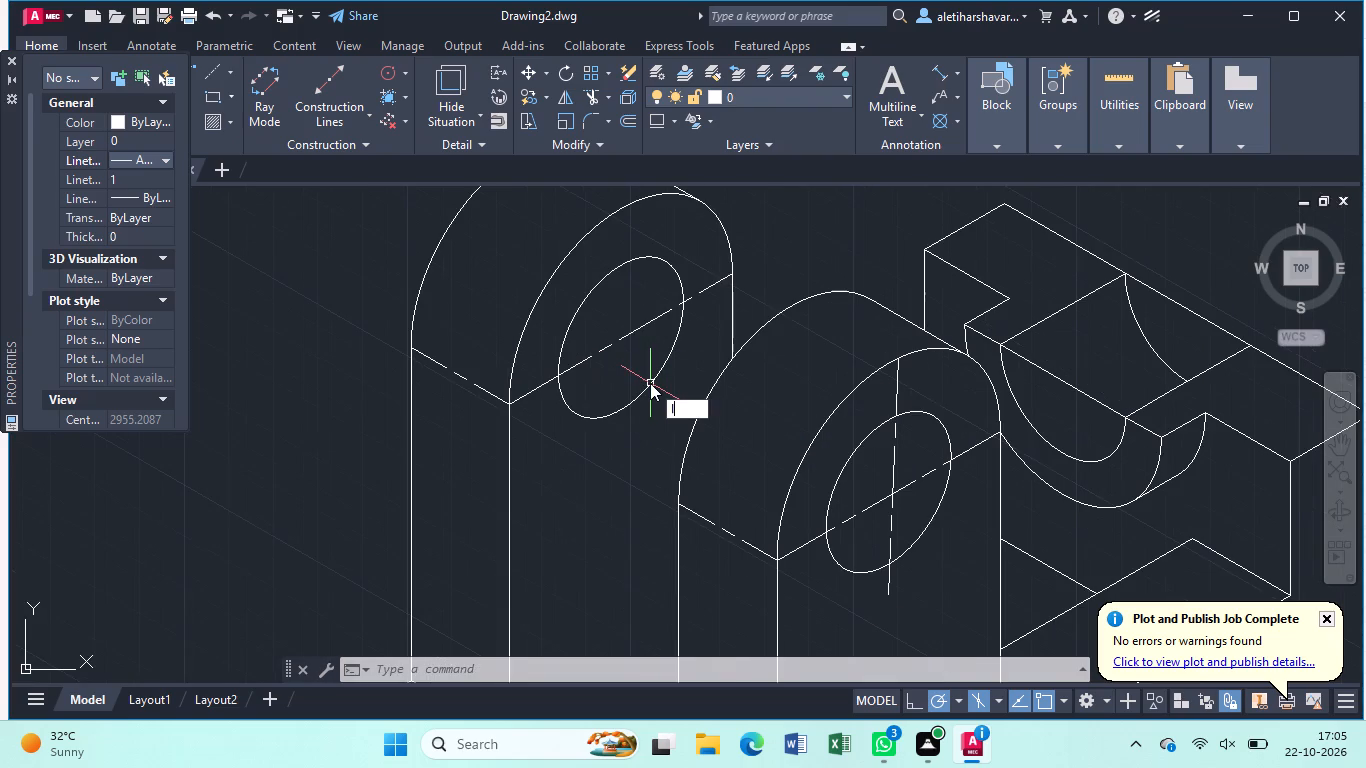
key(Return)
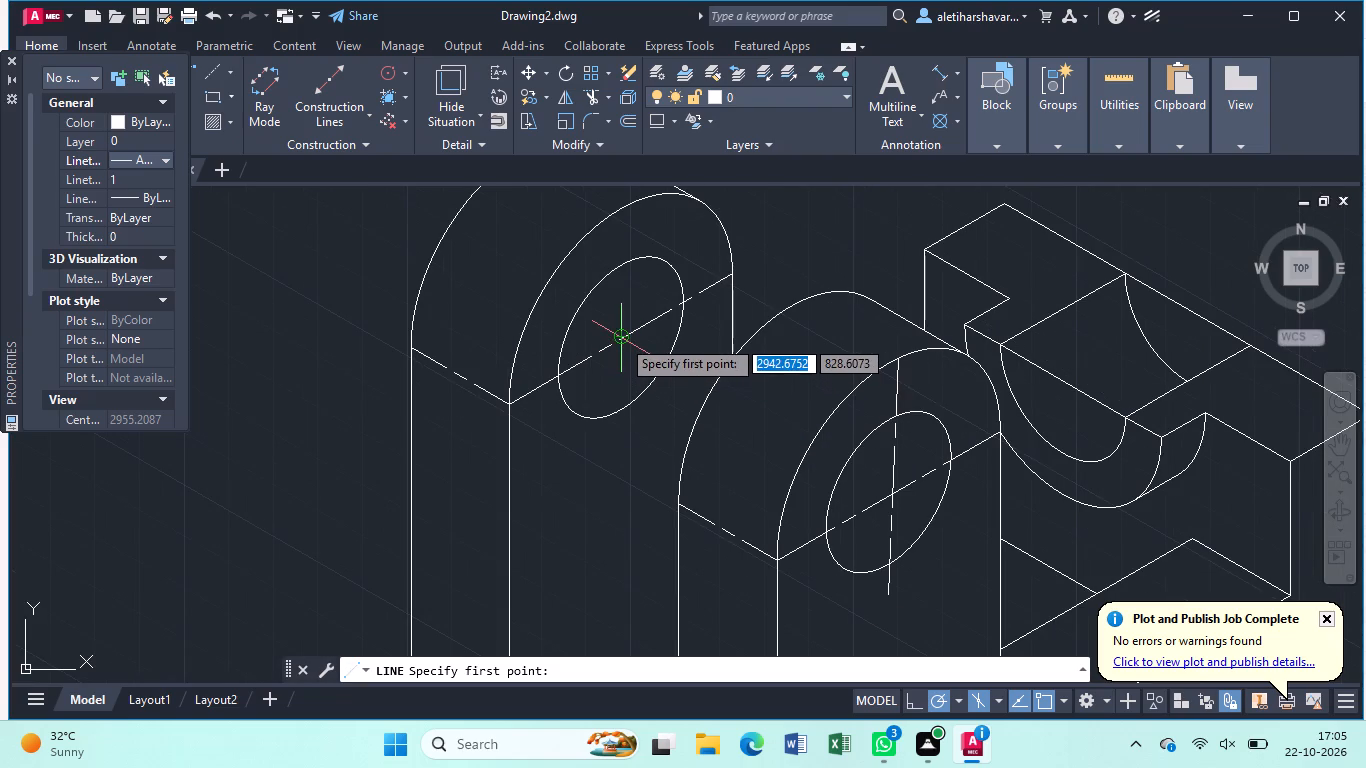
click(625, 436)
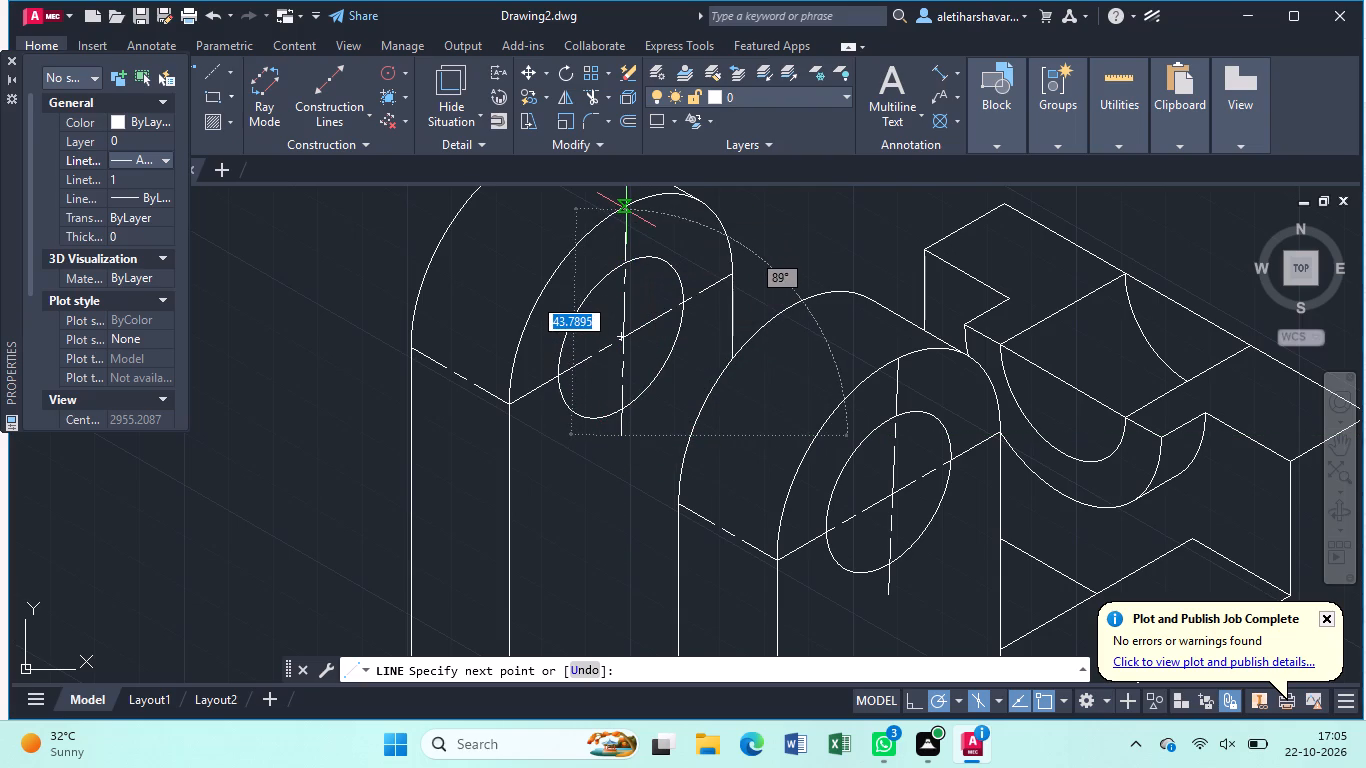
click(626, 209)
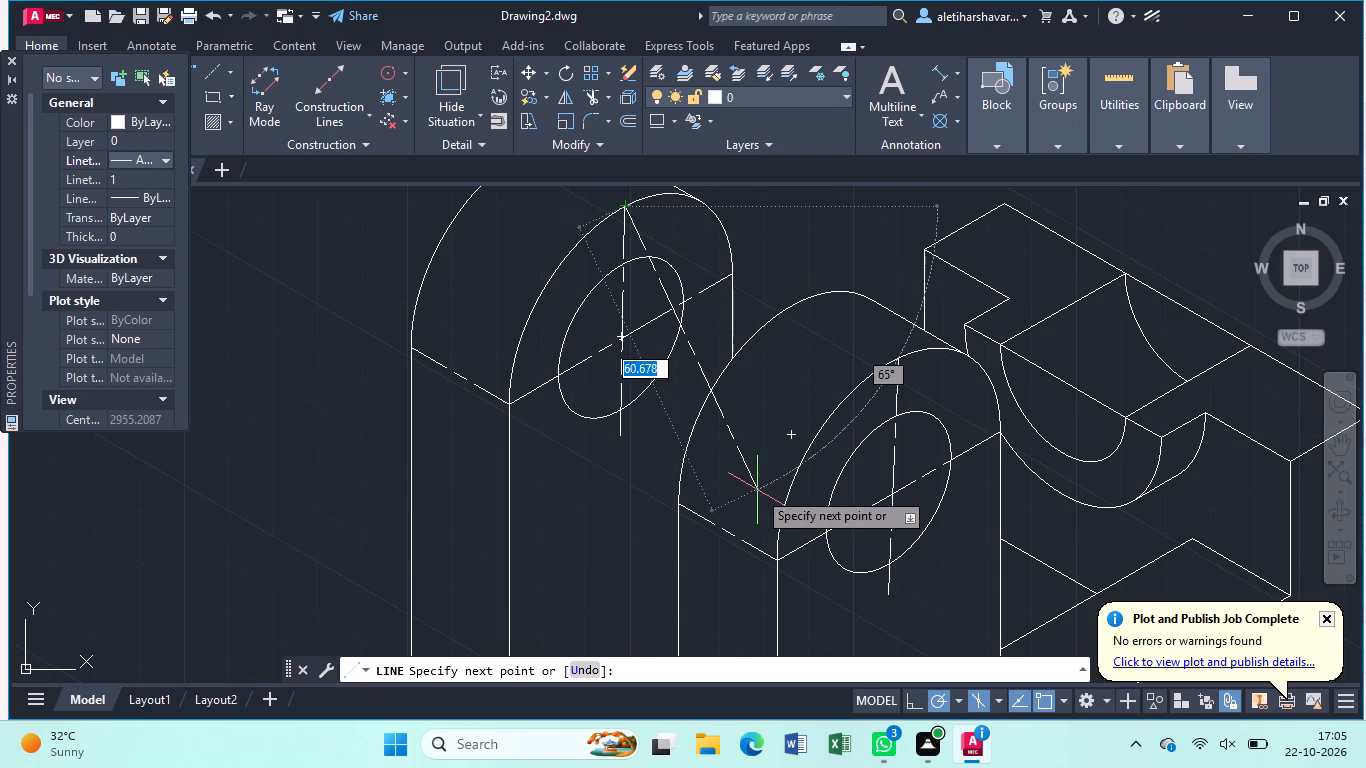
key(Escape)
Draw a centre line at 210° across the far block's groove, from the block's top back edge to the groove's centre.
scroll(751, 478, down, 2)
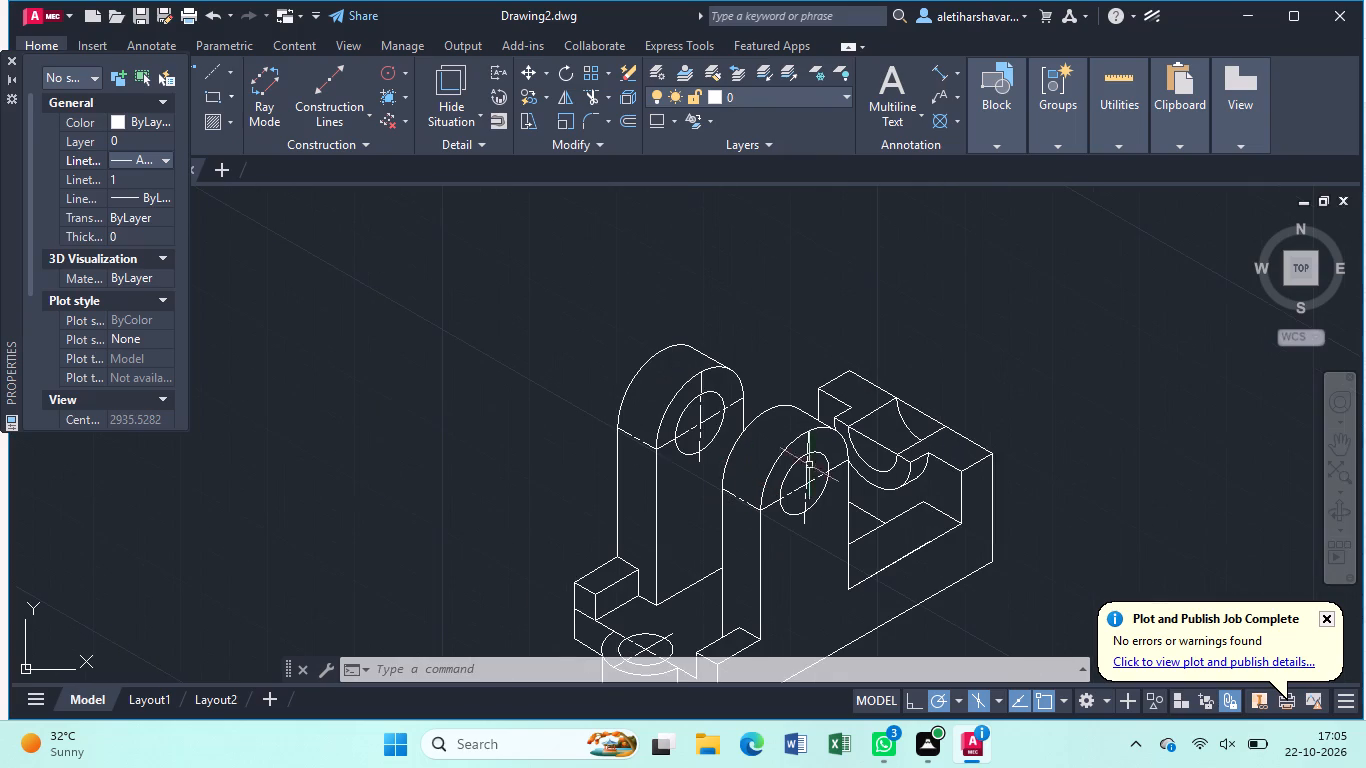
middle_drag(977, 422, 986, 380)
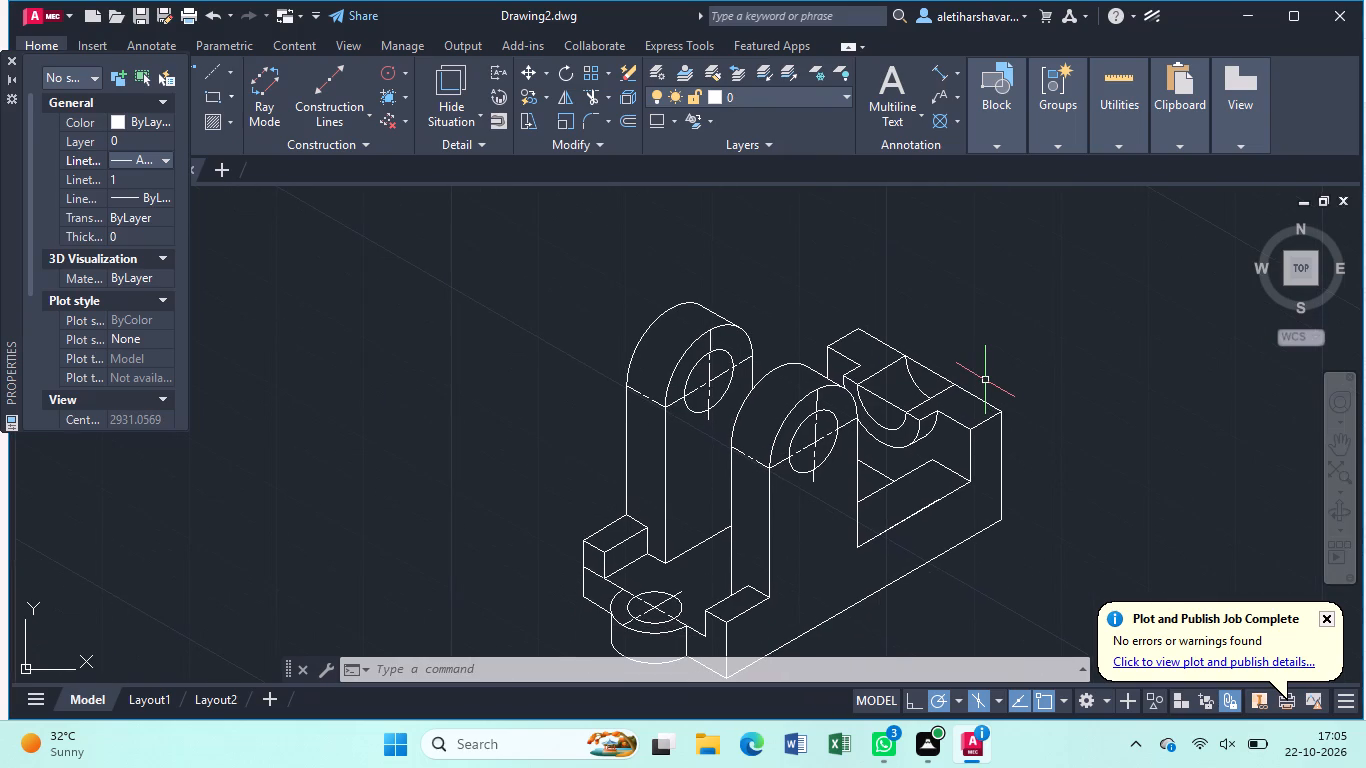
key(l)
key(Return)
scroll(984, 380, up, 2)
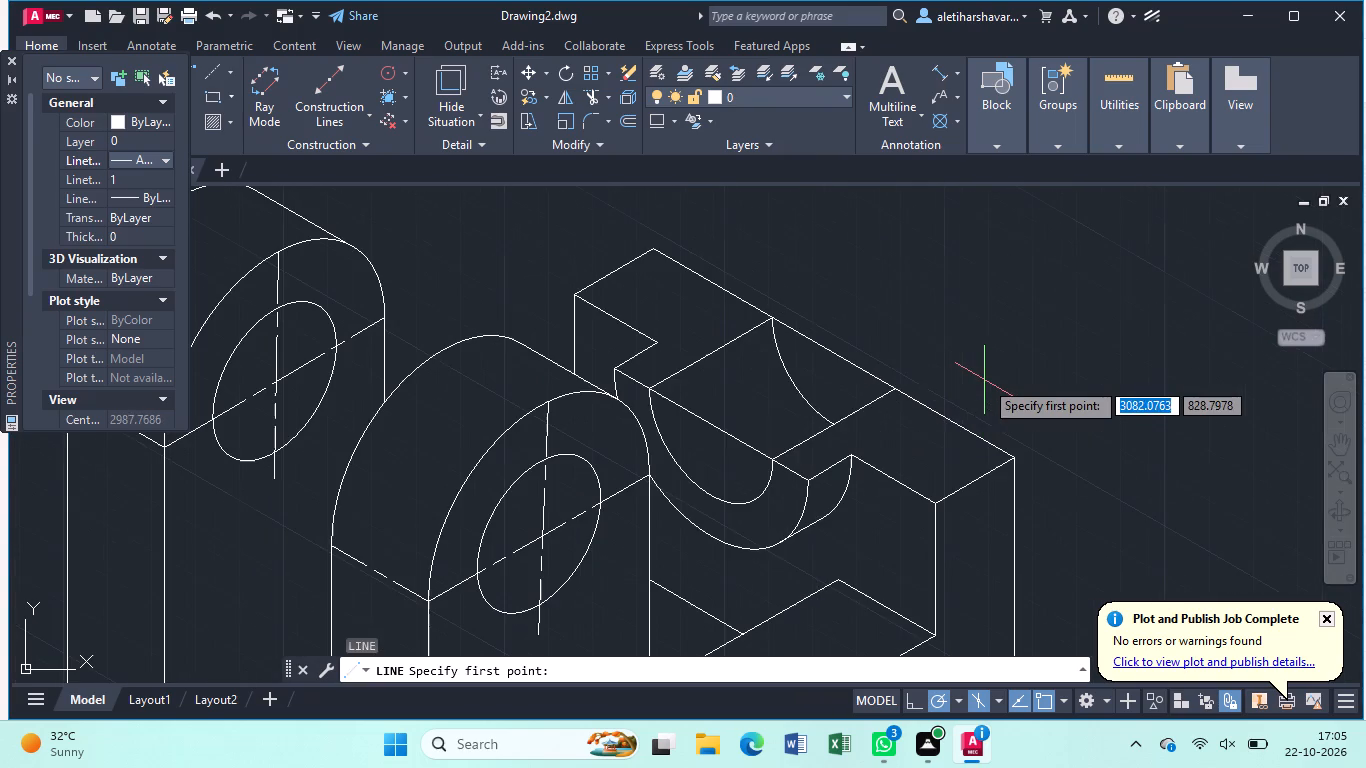
click(835, 349)
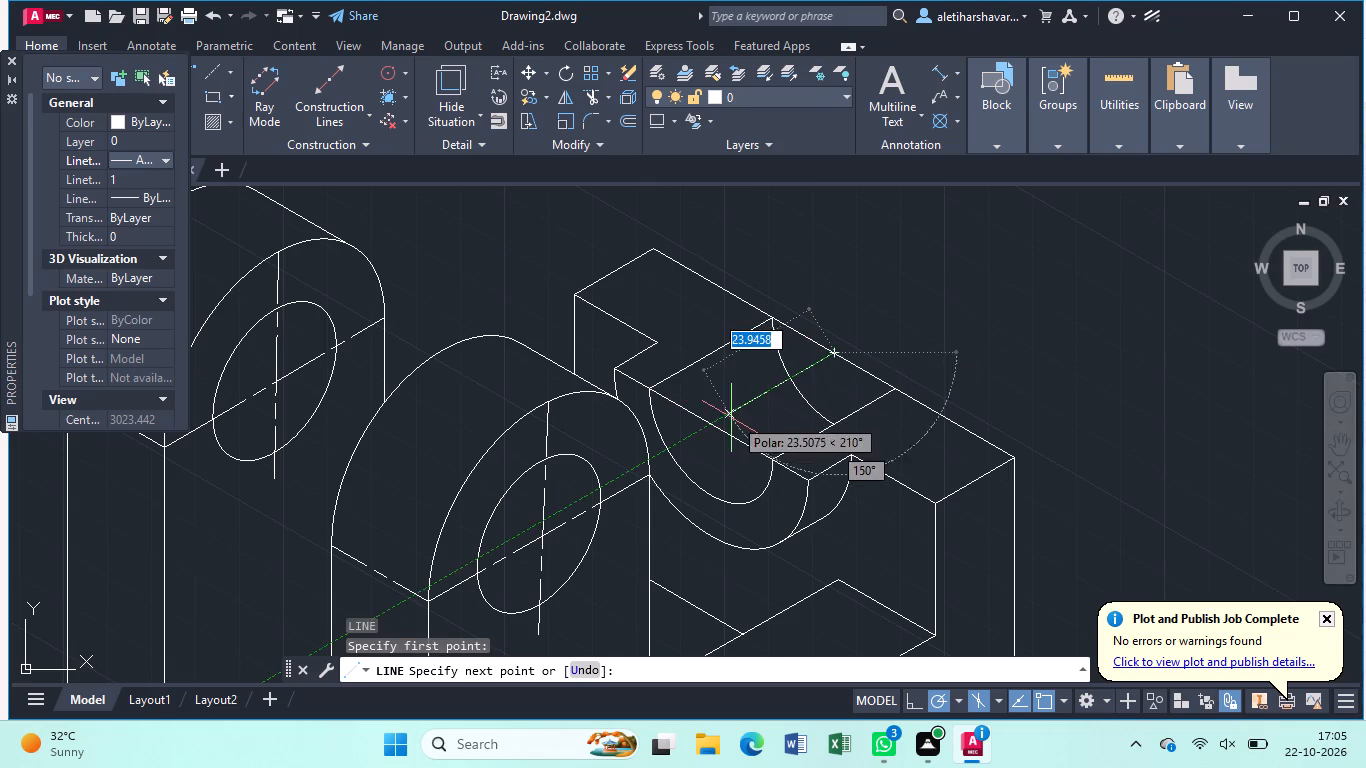
click(714, 428)
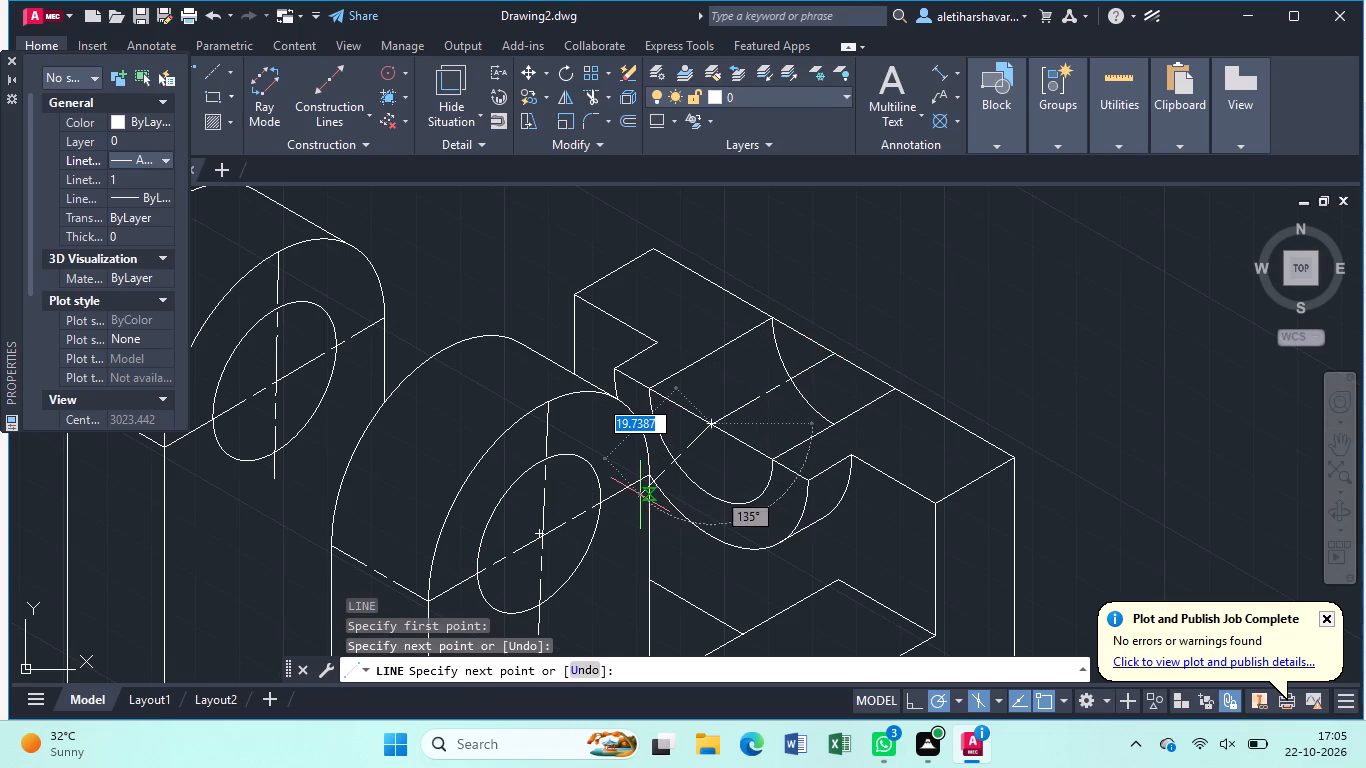
key(Escape)
Switch the current linetype back to the default solid one and close the object properties.
scroll(640, 495, down, 2)
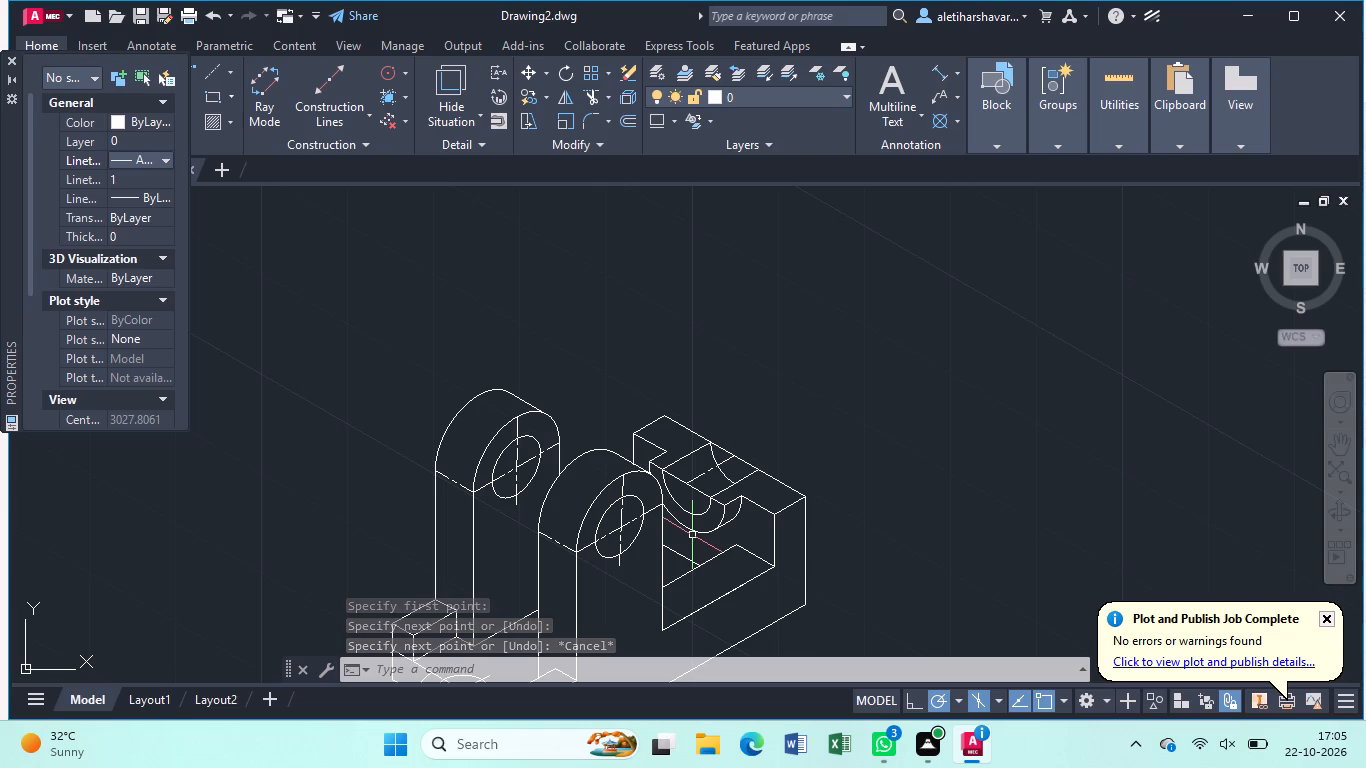
middle_drag(692, 535, 743, 336)
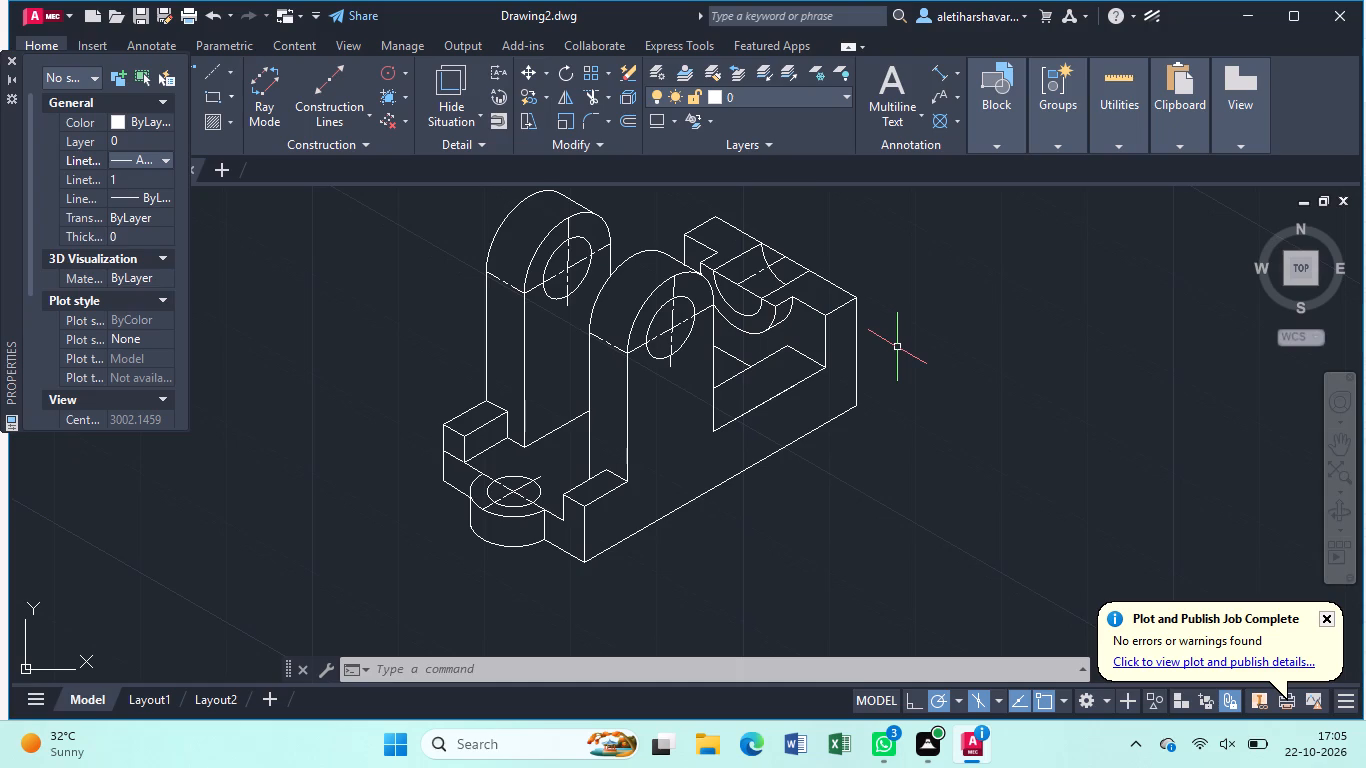
key(Escape)
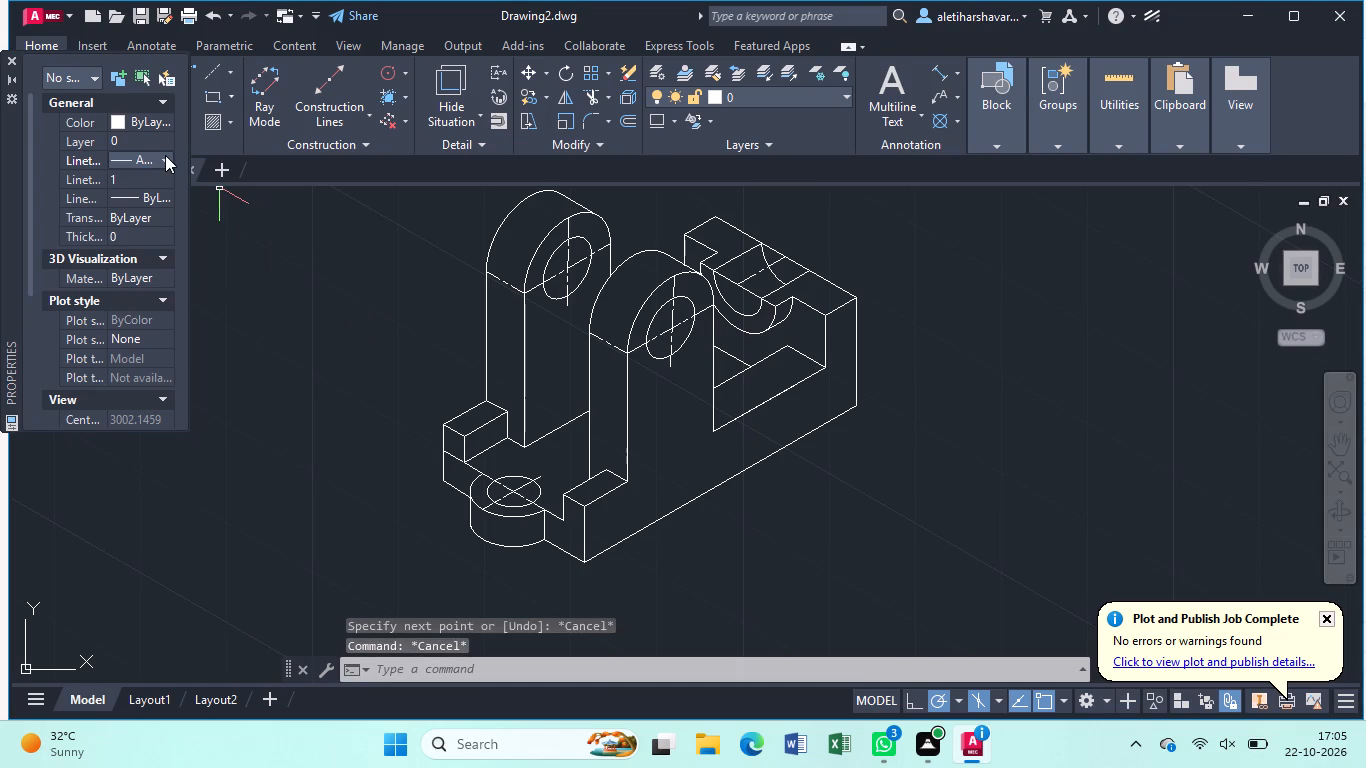
click(165, 155)
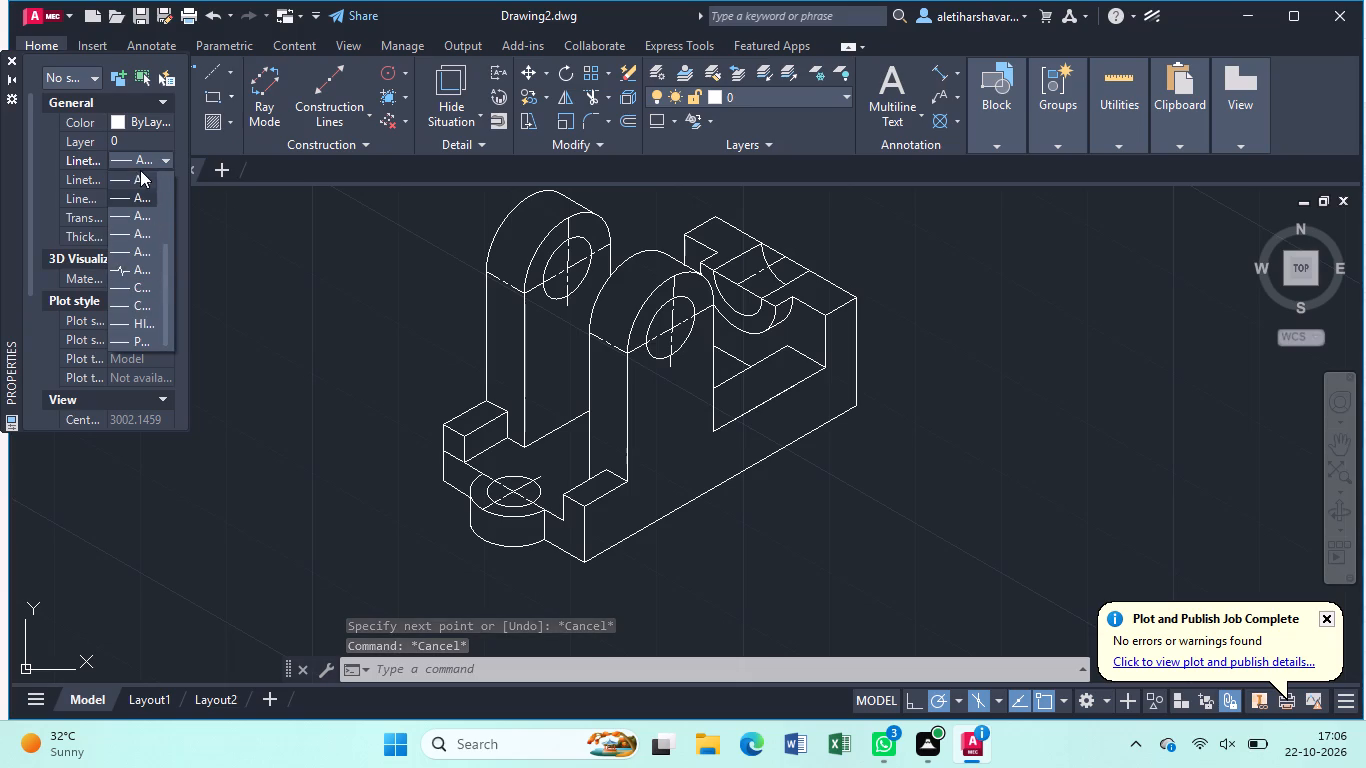
scroll(142, 170, up, 4)
click(145, 172)
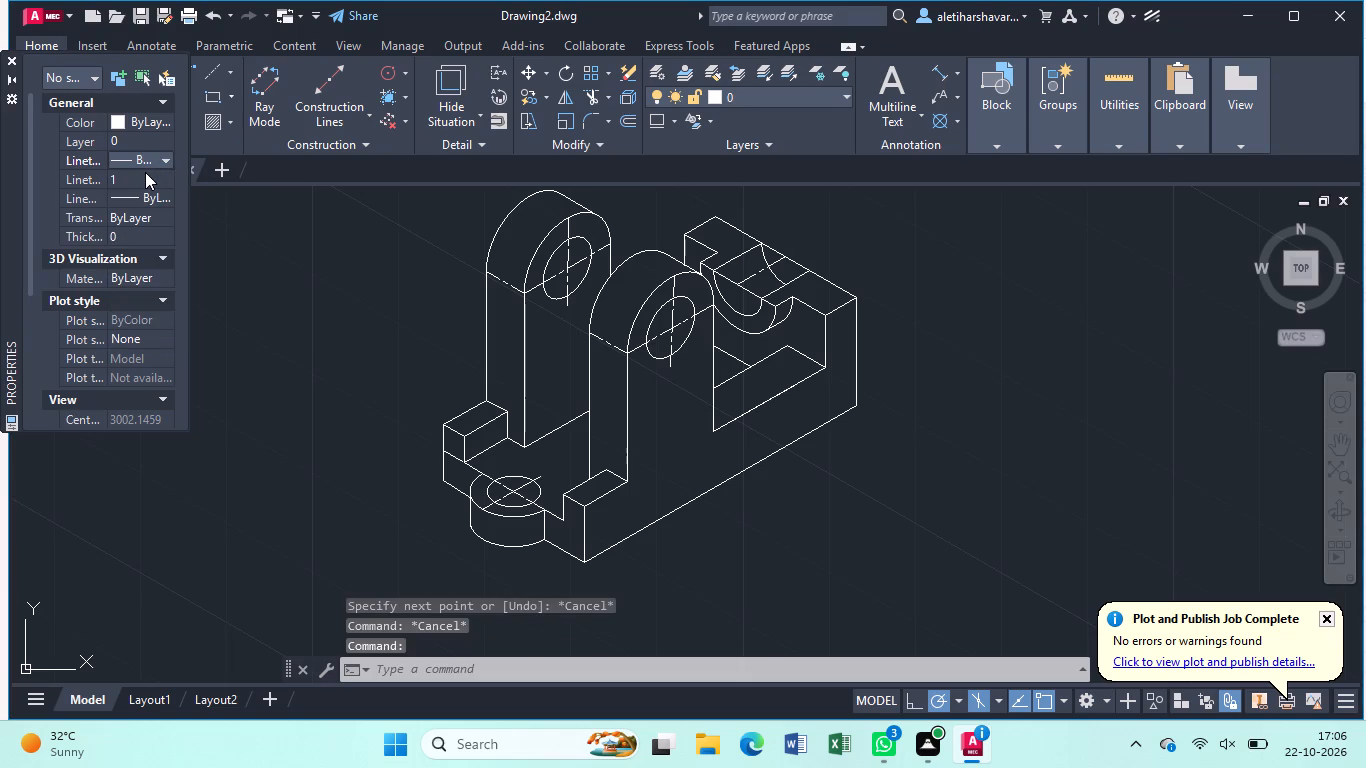
click(8, 57)
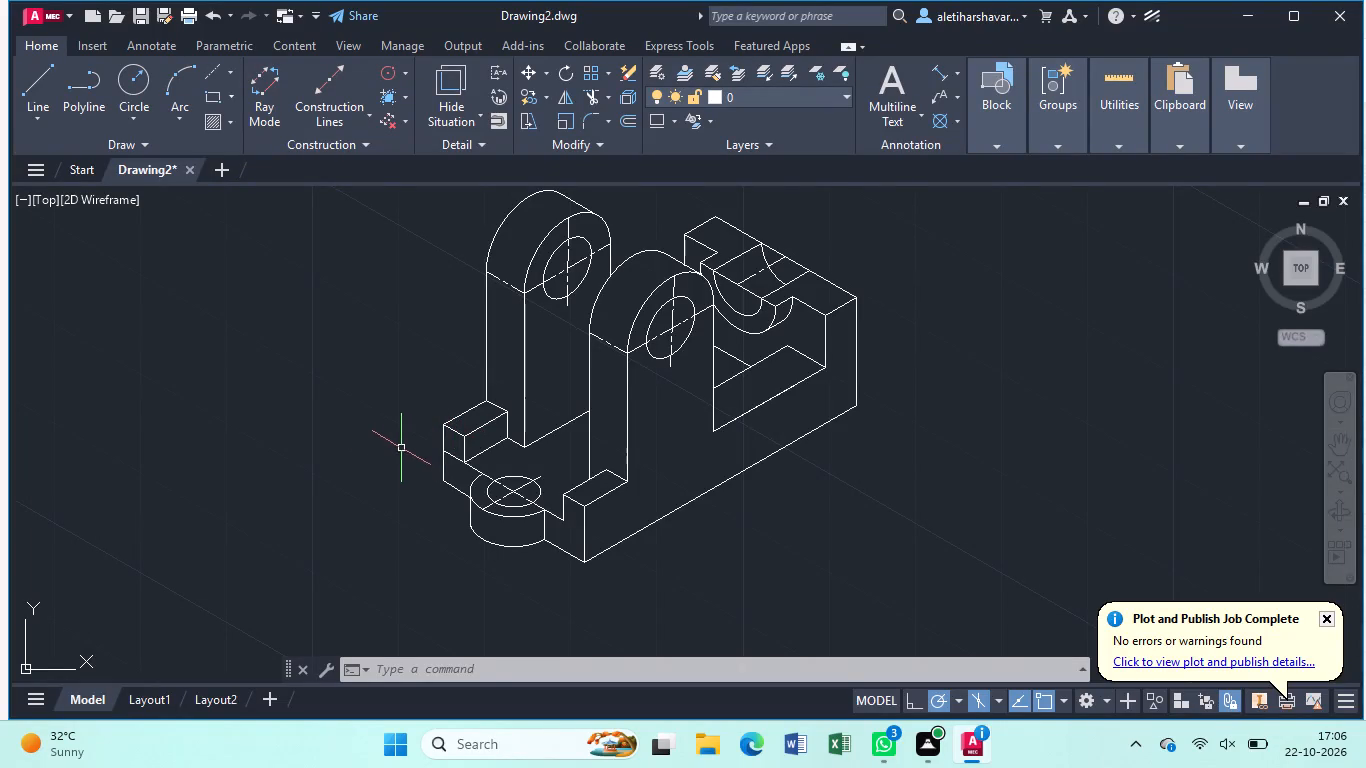
Add an aligned dimension below the part's long bottom edge, with its text overridden to 140.
click(939, 71)
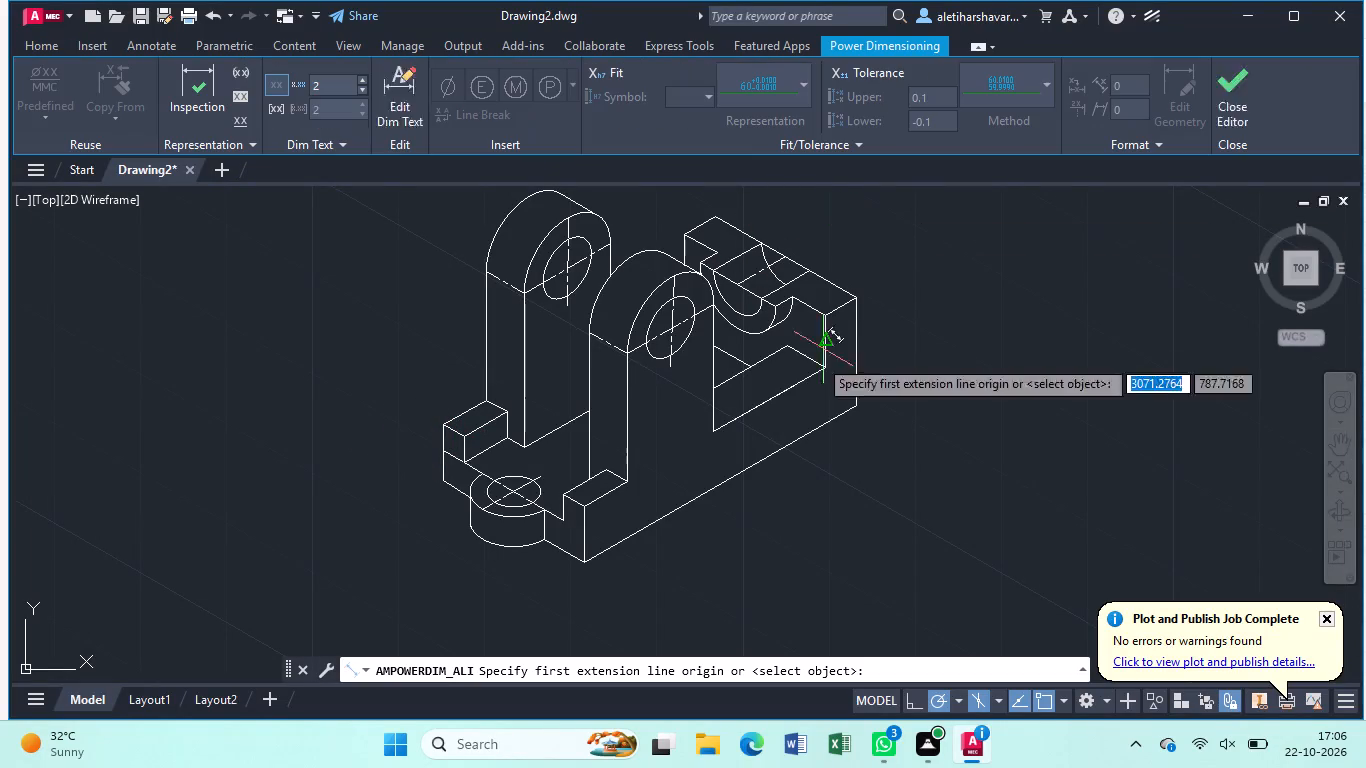
click(581, 560)
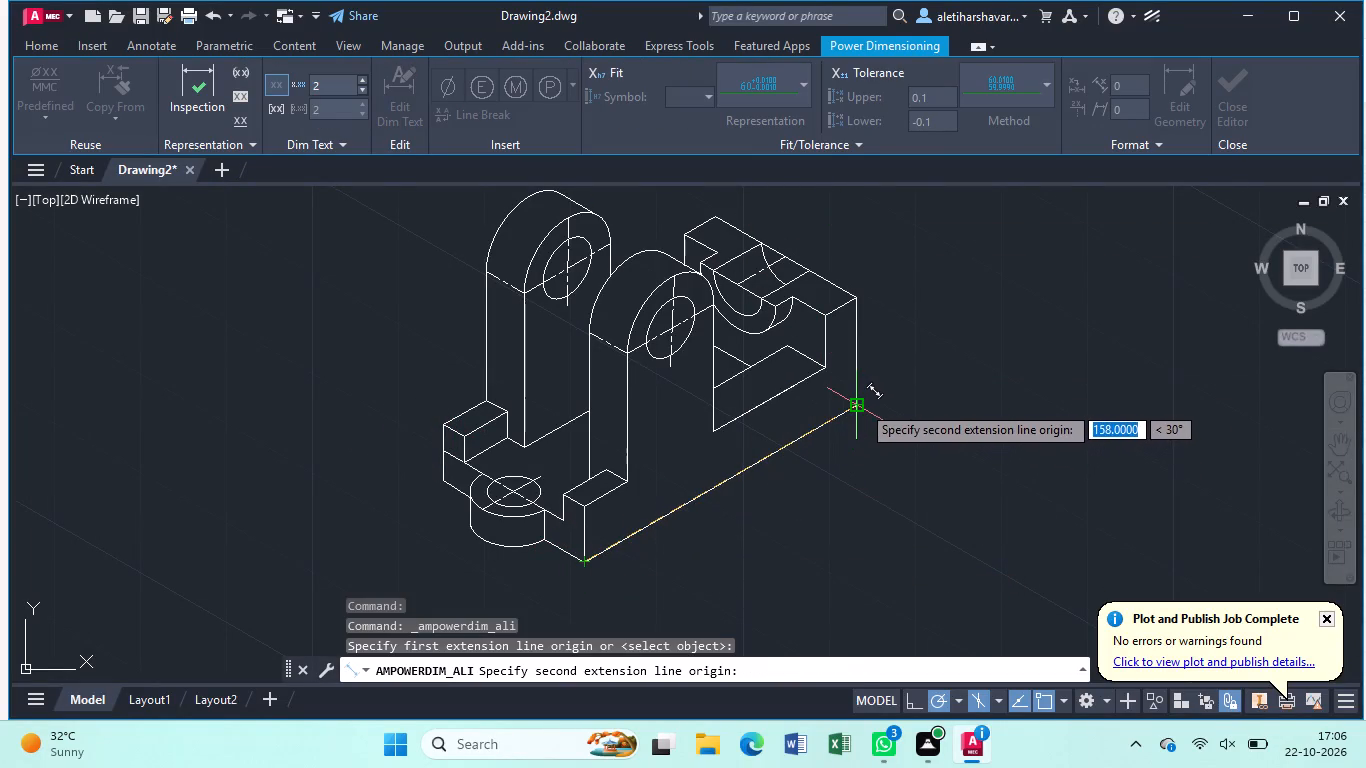
click(861, 405)
click(873, 430)
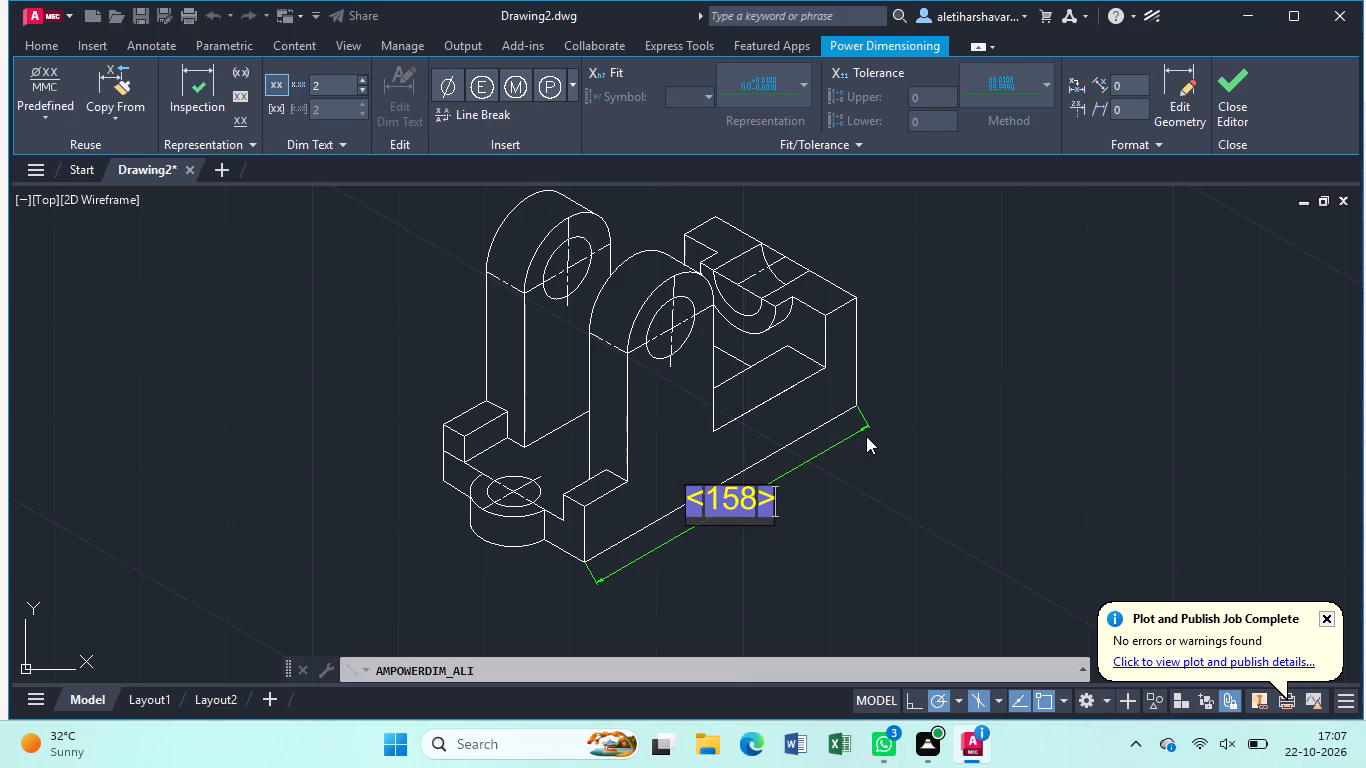
key(BackSpace)
key(1)
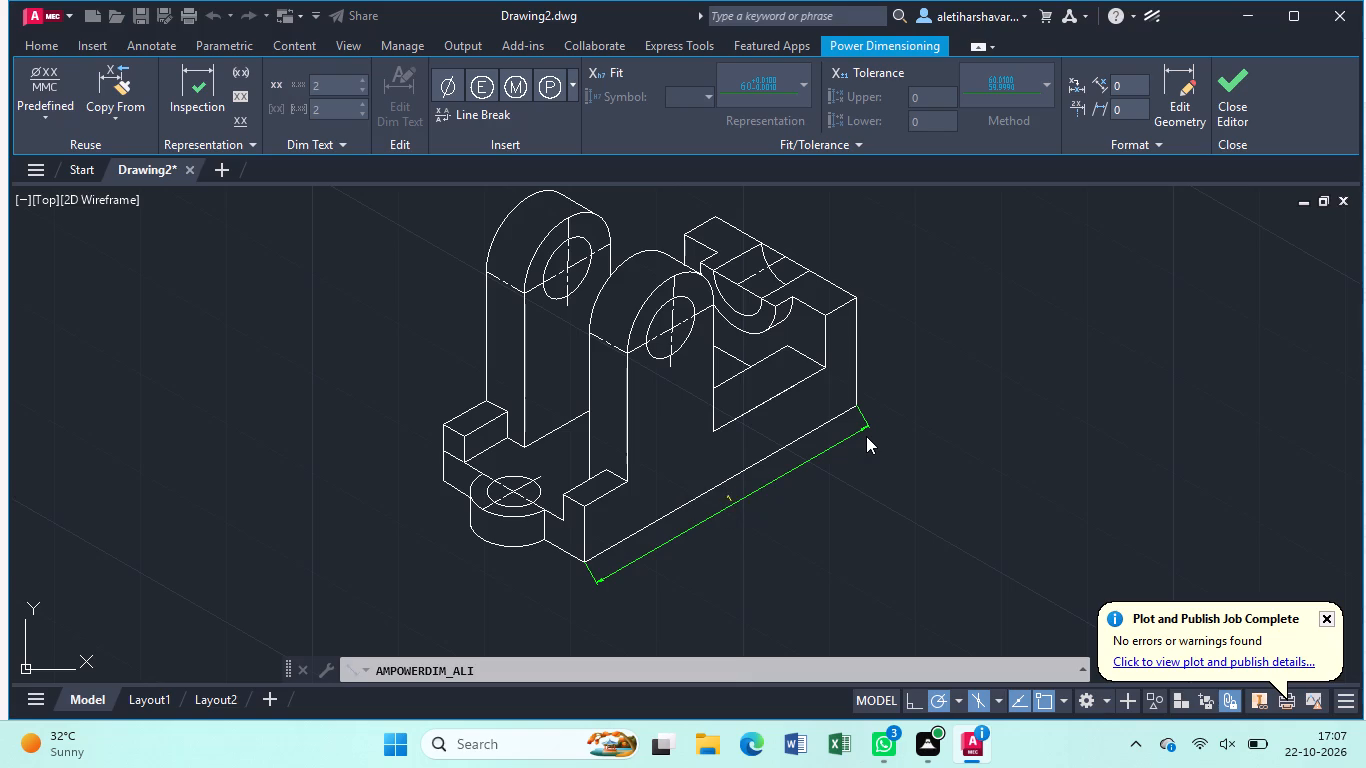
key(4)
key(0)
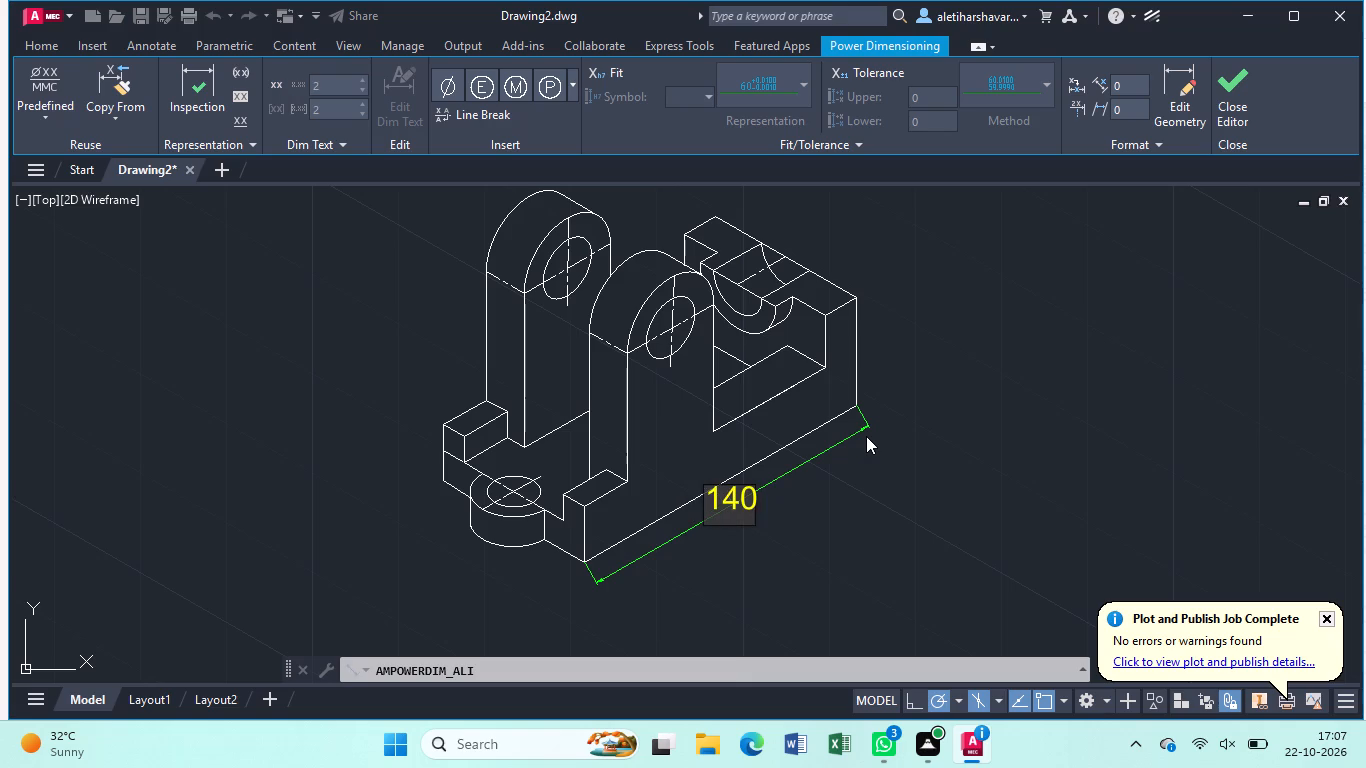
key(Return)
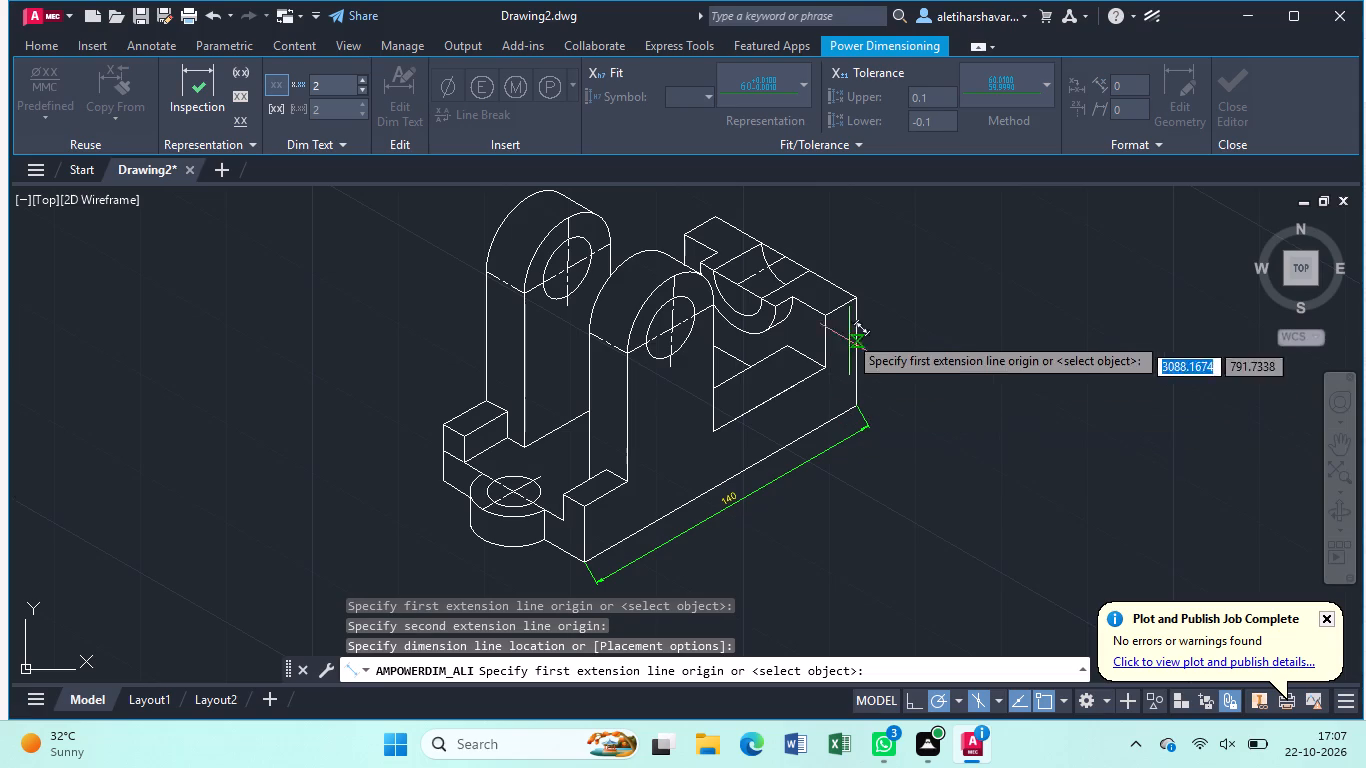
Add an aligned dimension for the height of the far block's outermost vertical edge, placed outside the part.
click(855, 298)
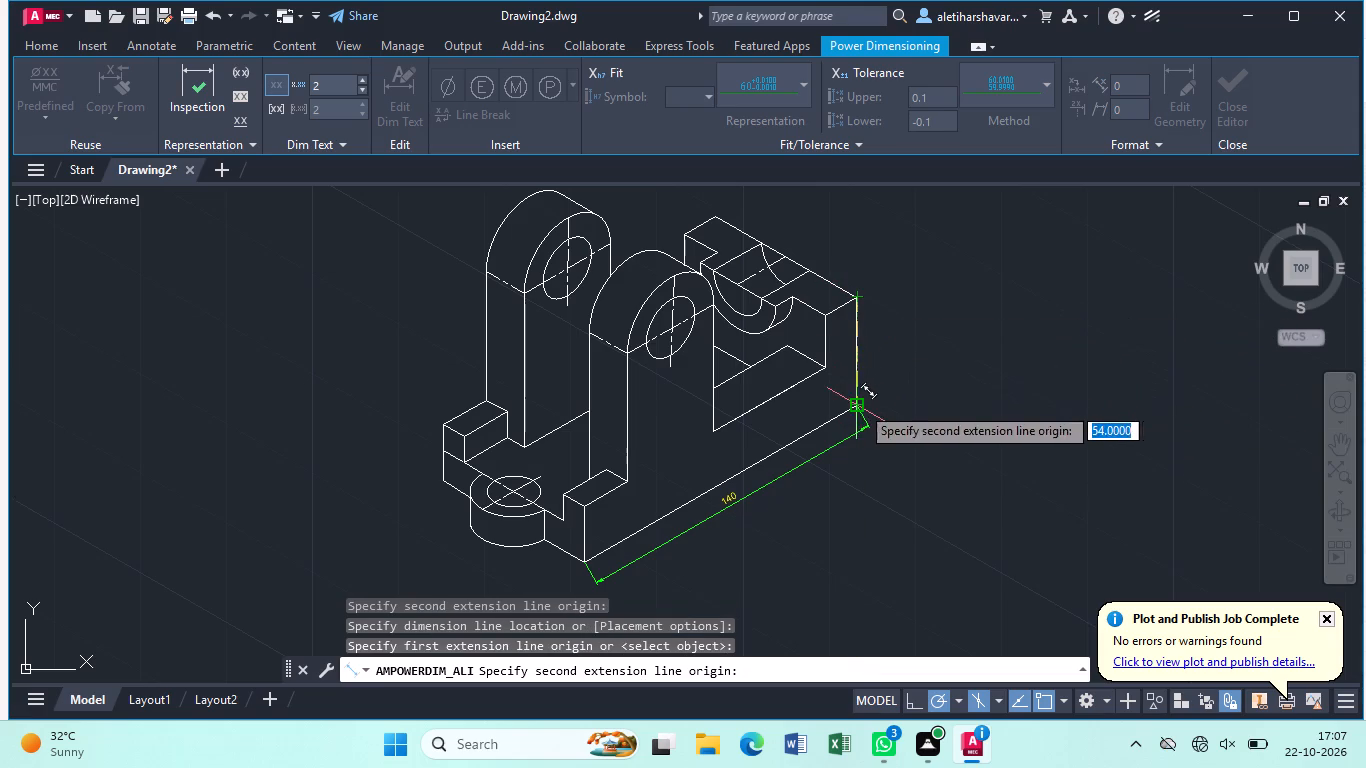
click(860, 405)
click(887, 395)
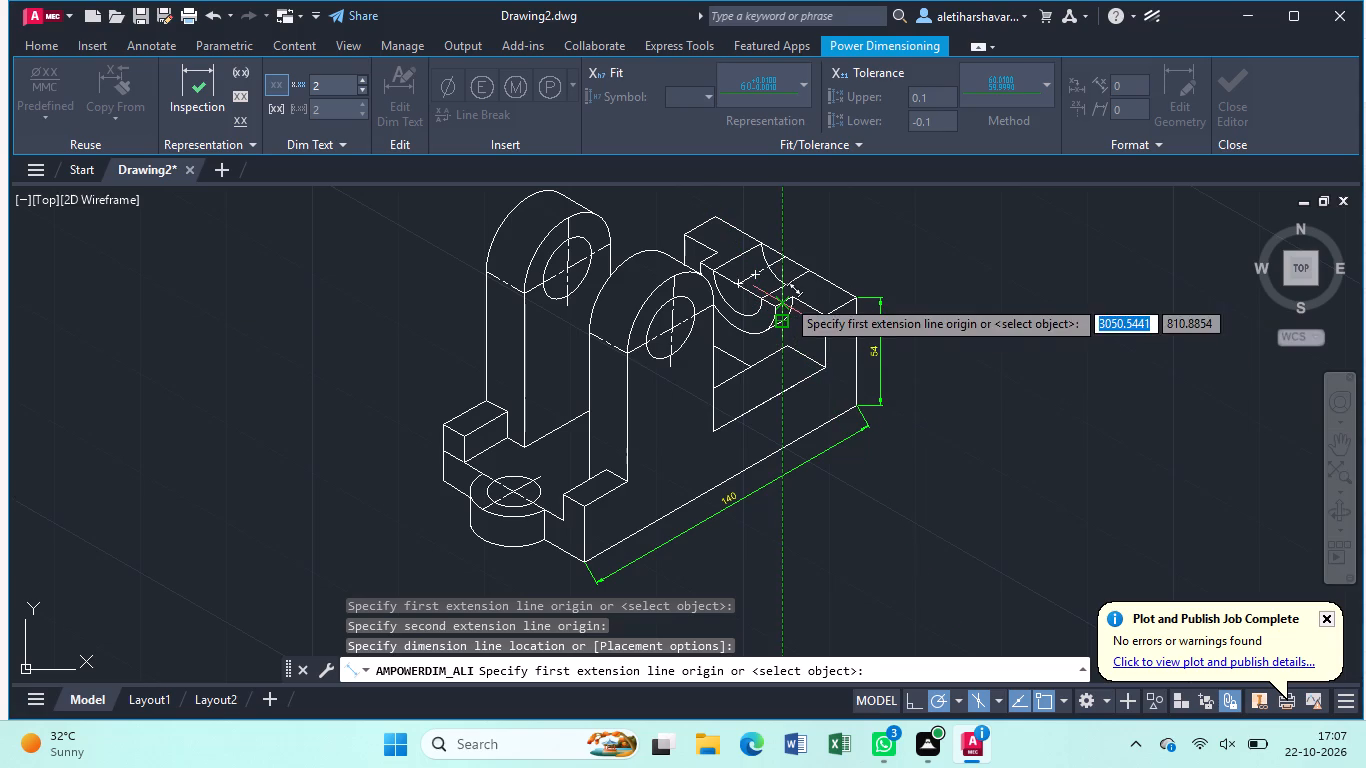
Add an aligned dimension across the far block's top, from the groove's outer arc end to the top back edge.
scroll(795, 289, up, 2)
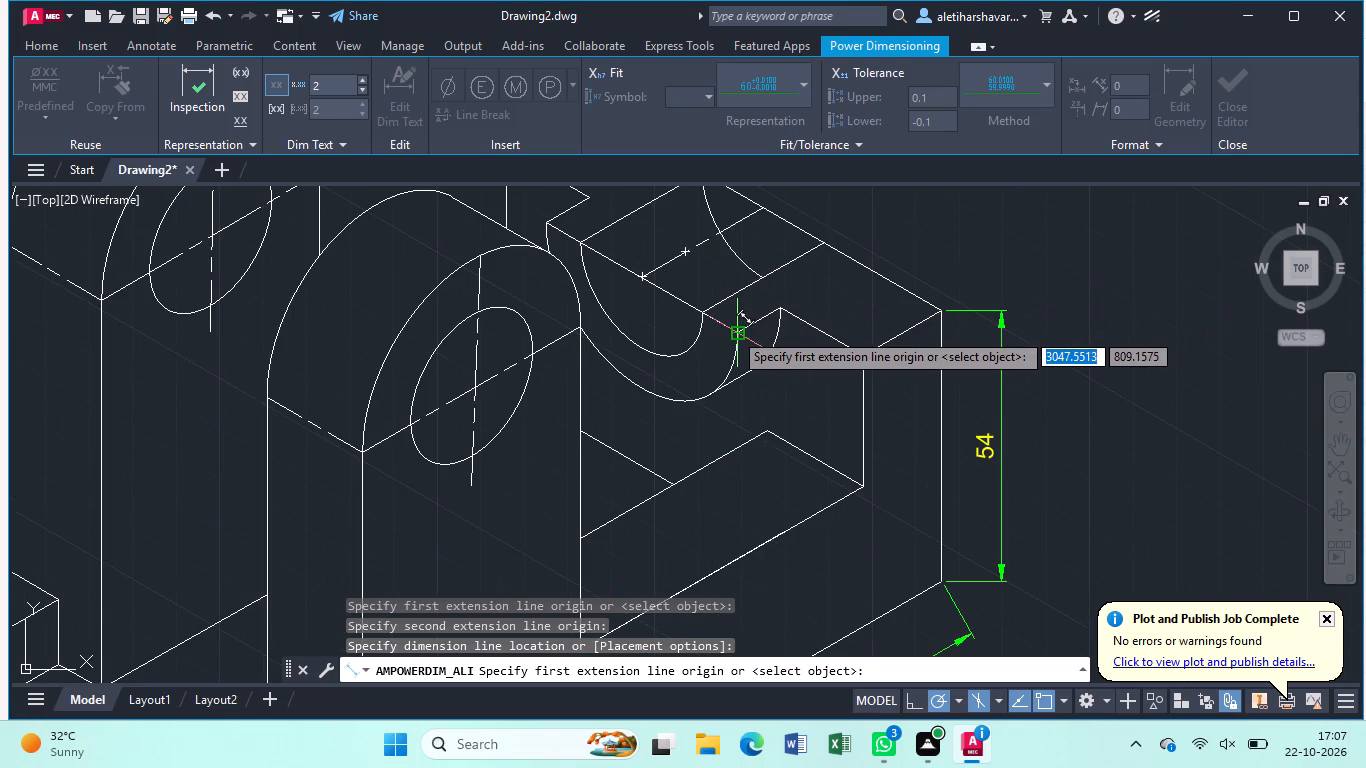
click(733, 331)
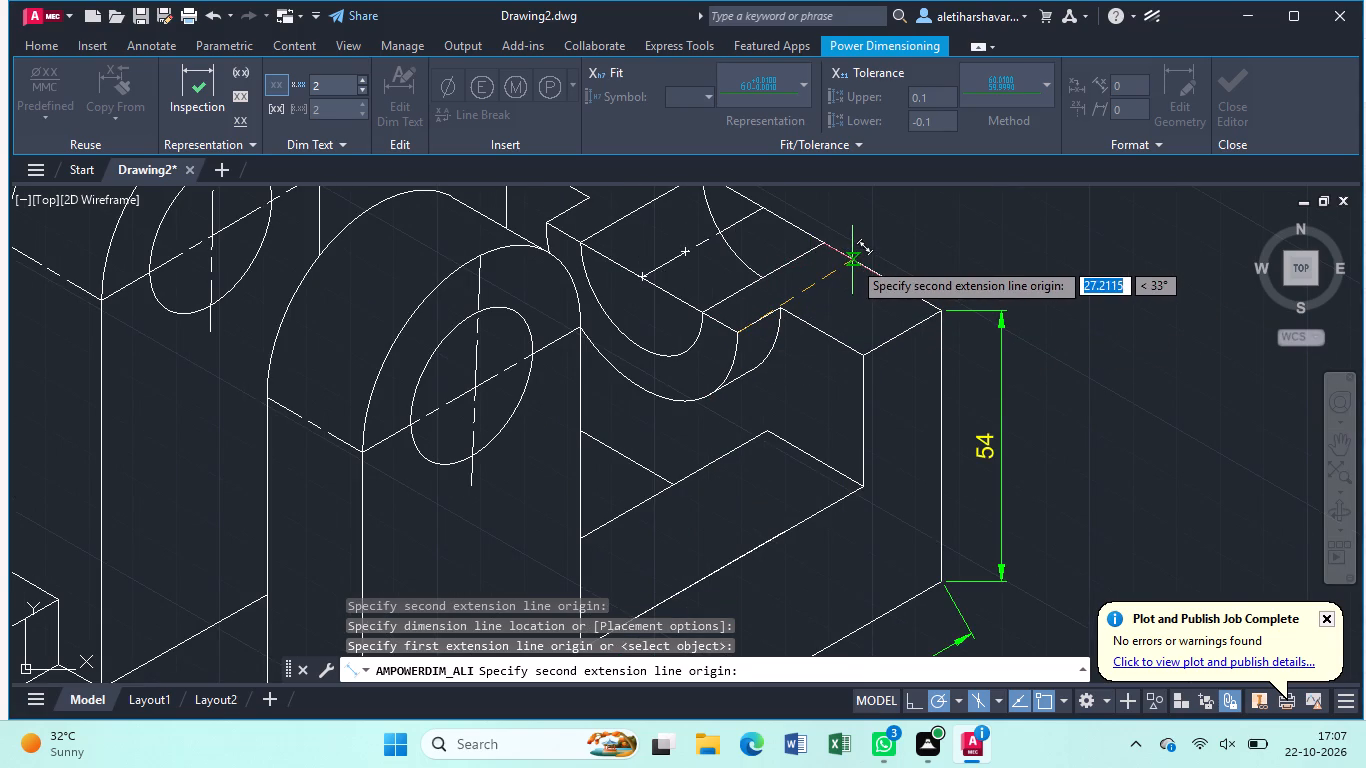
click(853, 259)
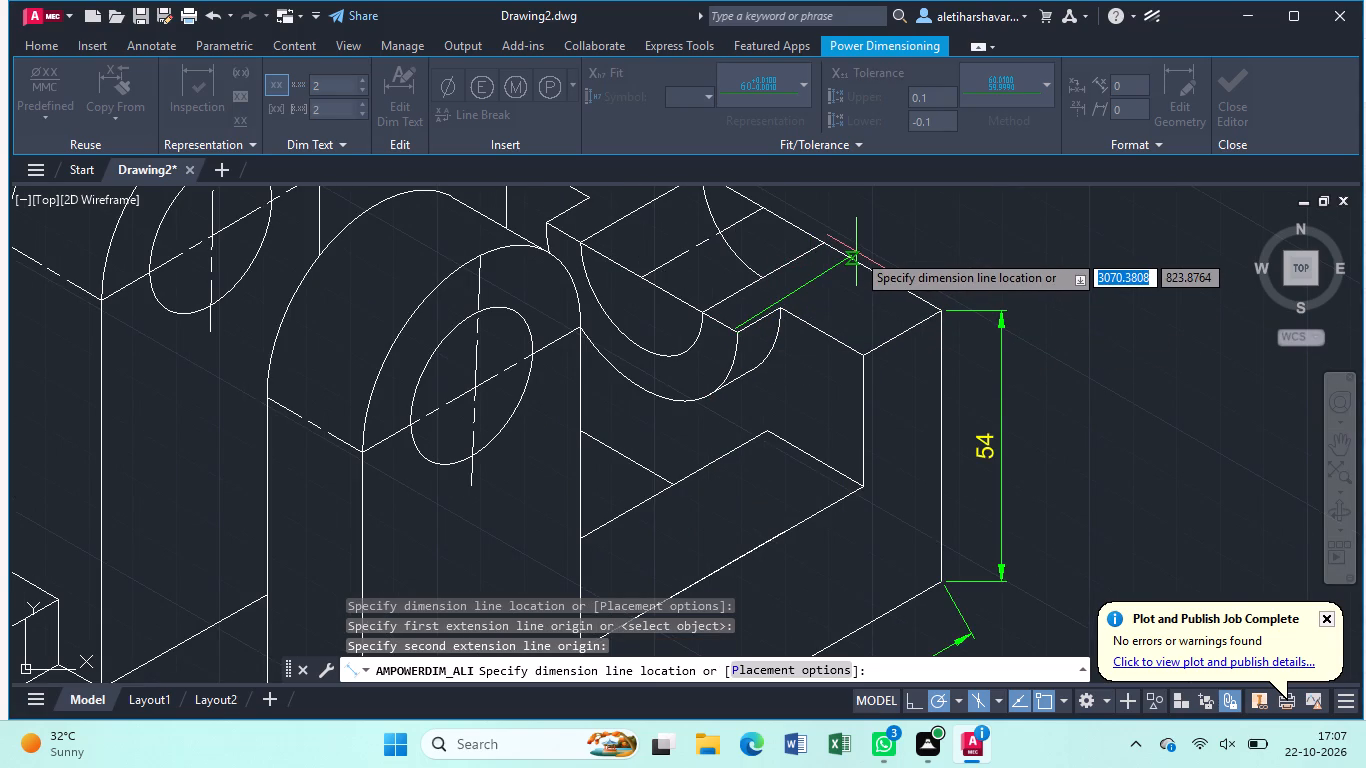
click(856, 252)
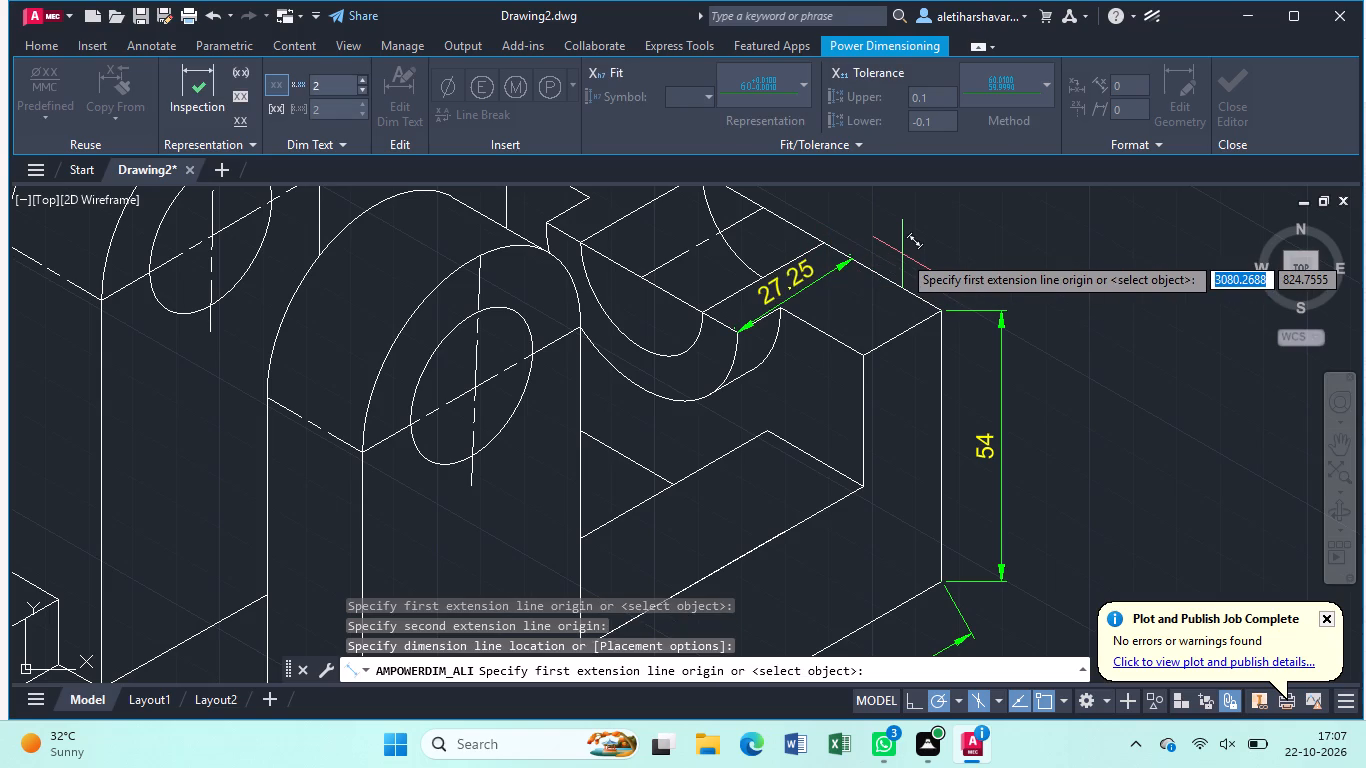
key(Escape)
Override the text of the dimension across the far block's top with 28.
click(837, 268)
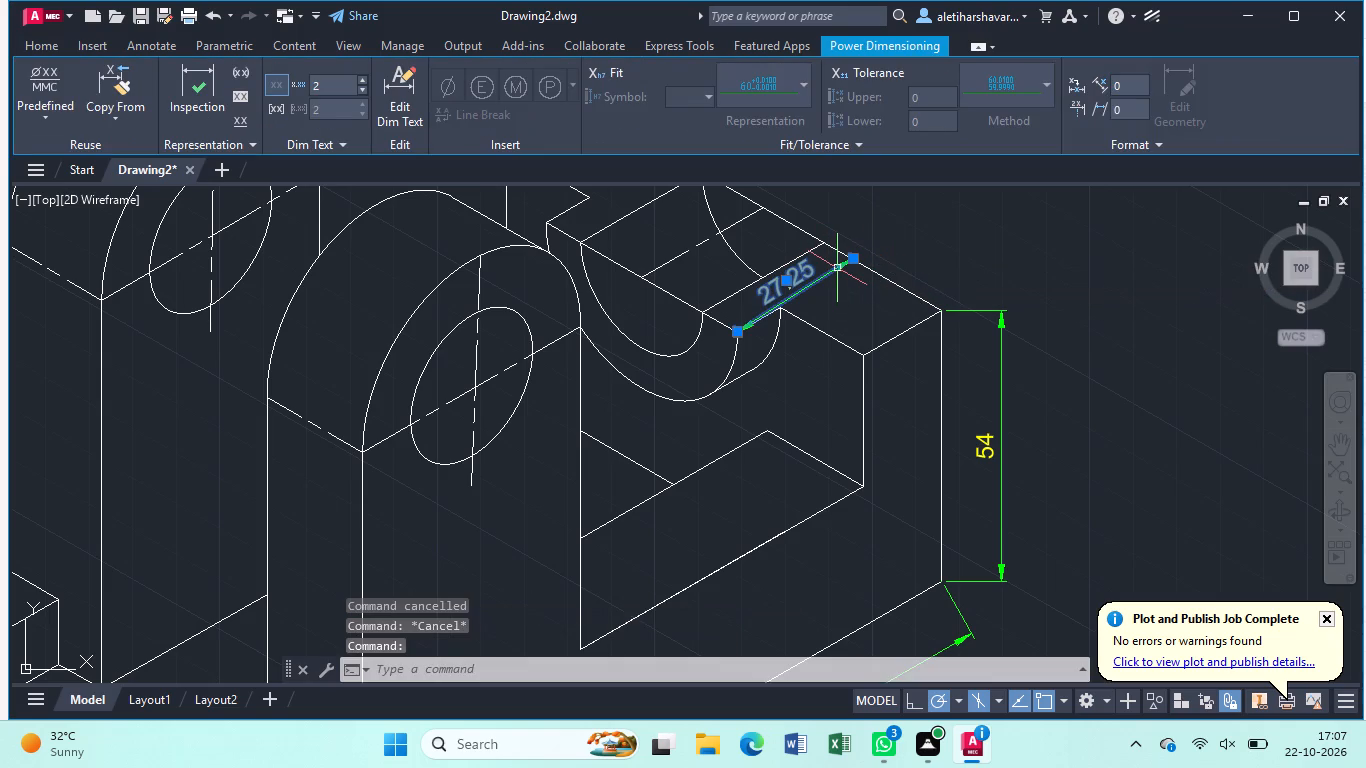
click(395, 90)
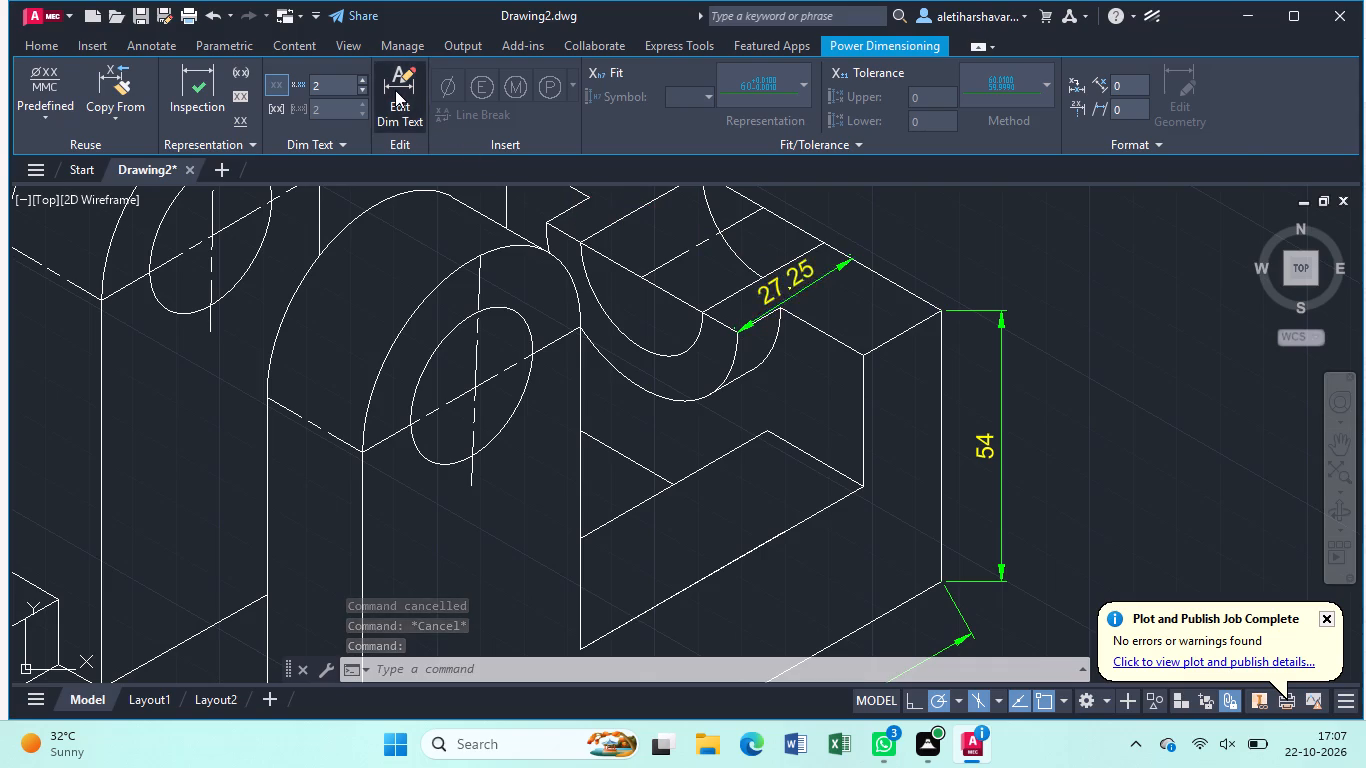
key(BackSpace)
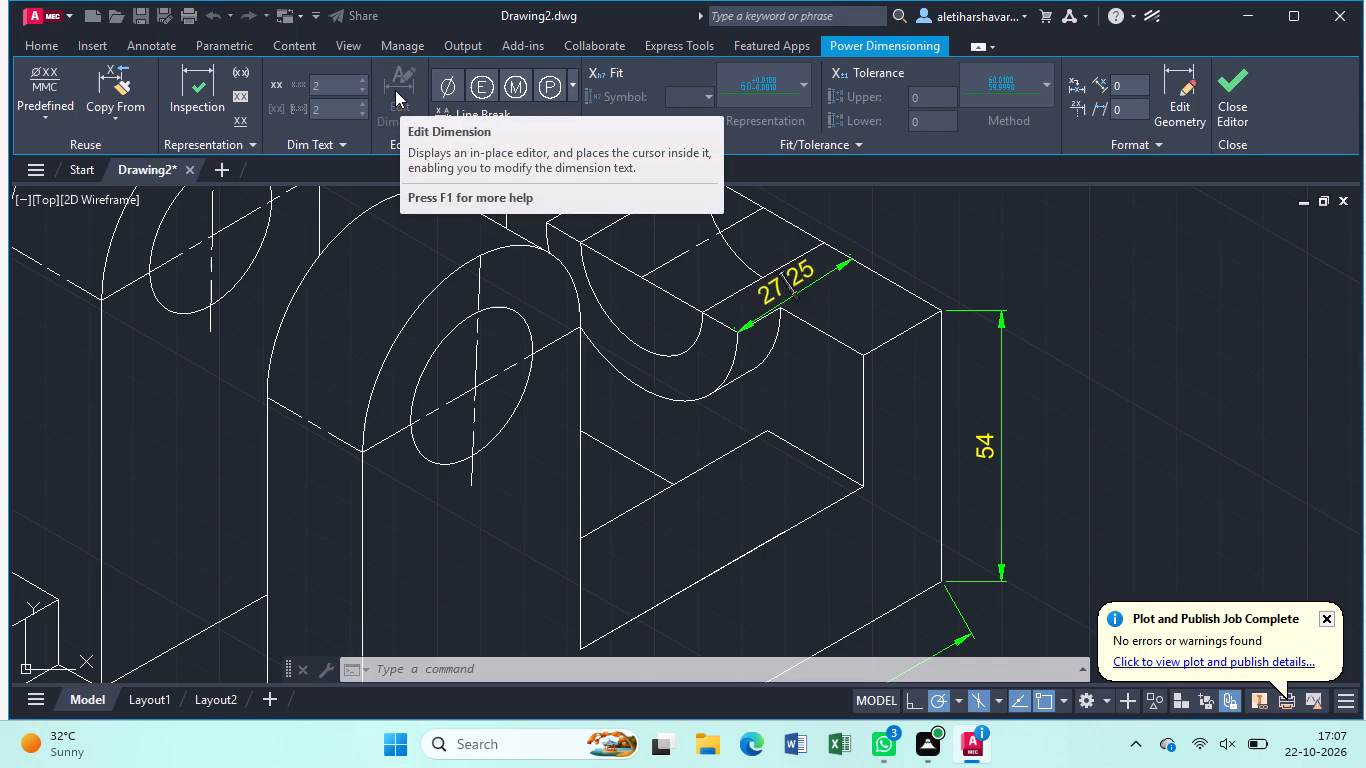
text(28)
key(Return)
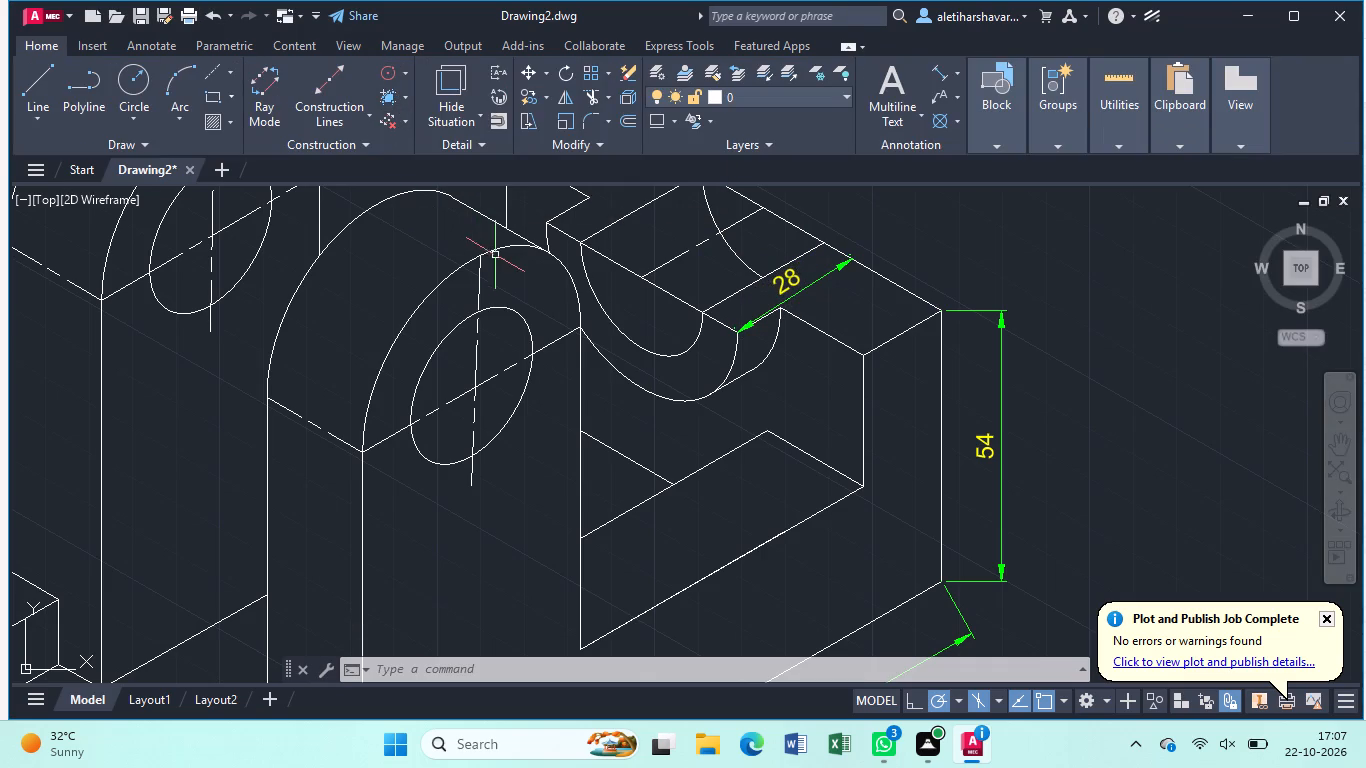
Add an aligned dimension along the far block's short outer top edge, placed just below that edge, keeping the default text.
scroll(538, 294, down, 1)
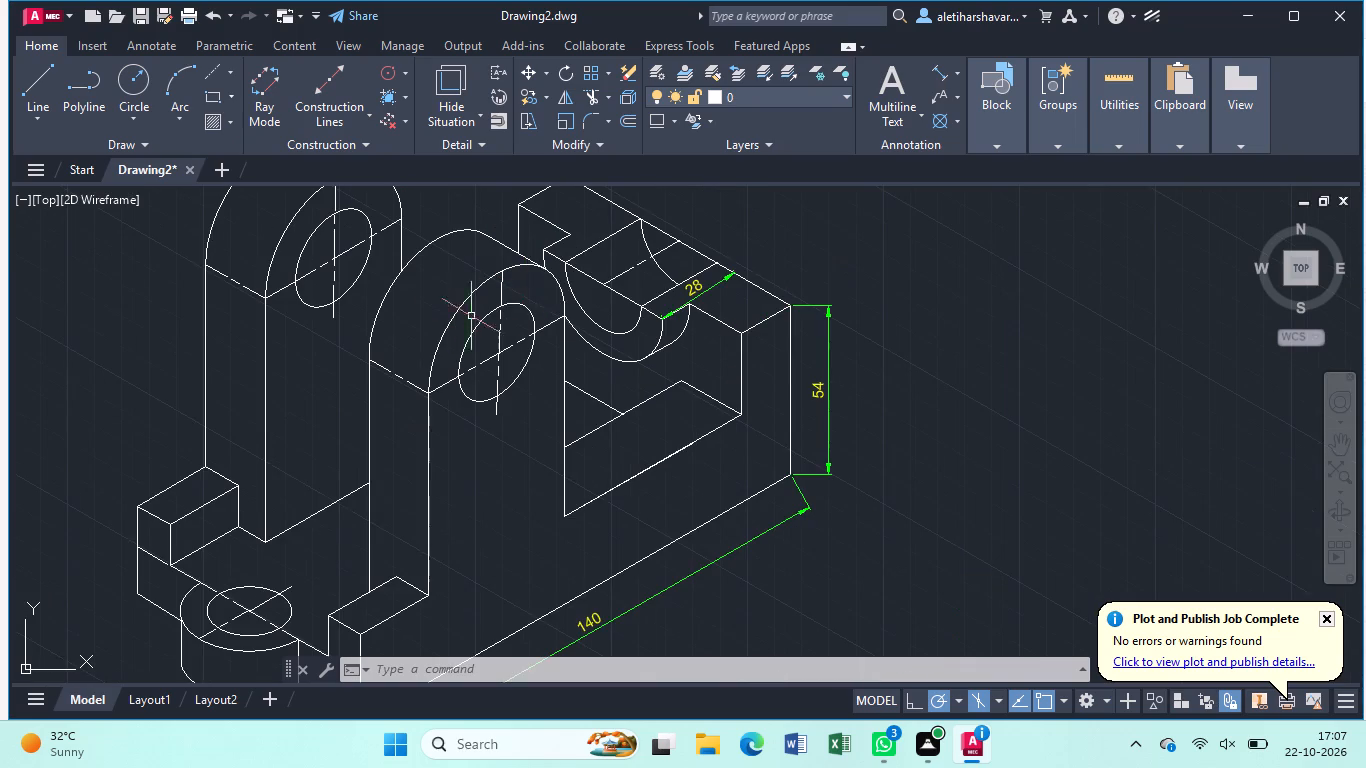
scroll(684, 292, up, 1)
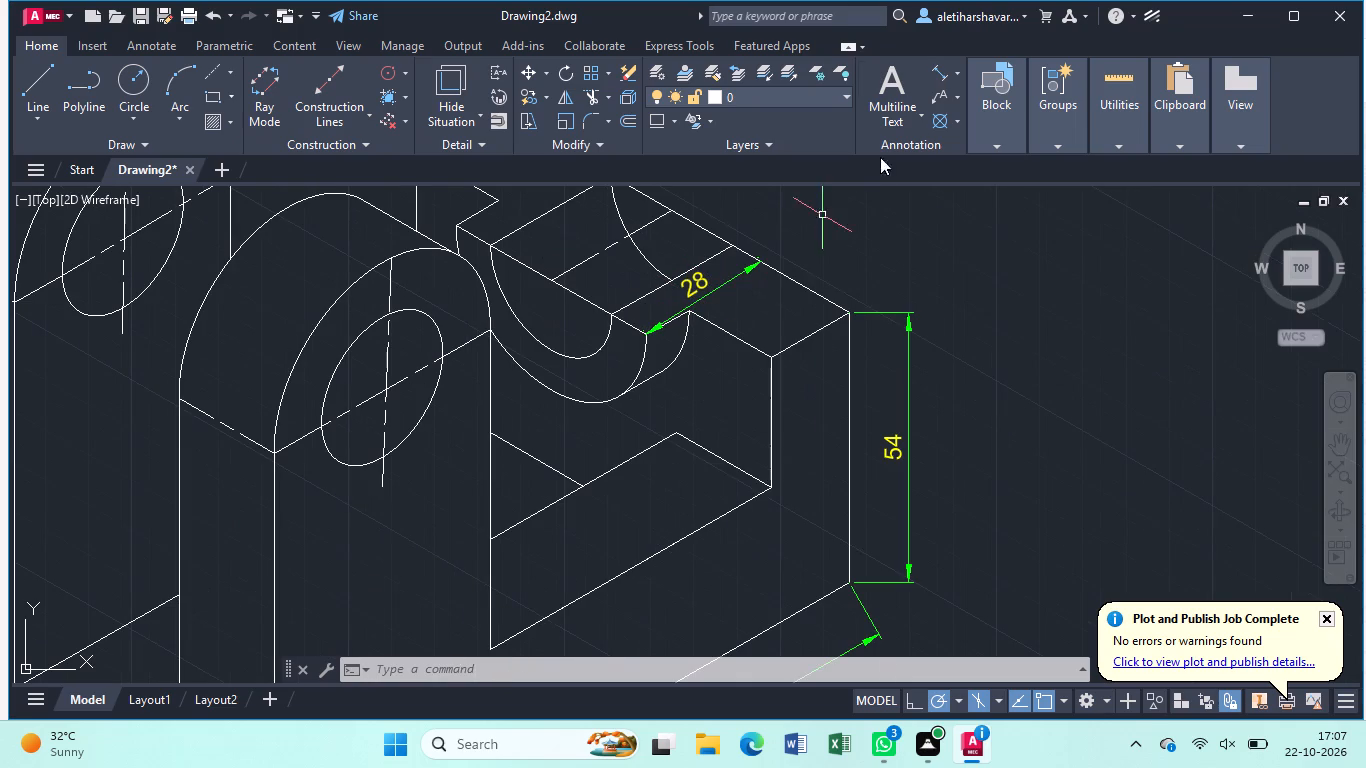
click(937, 71)
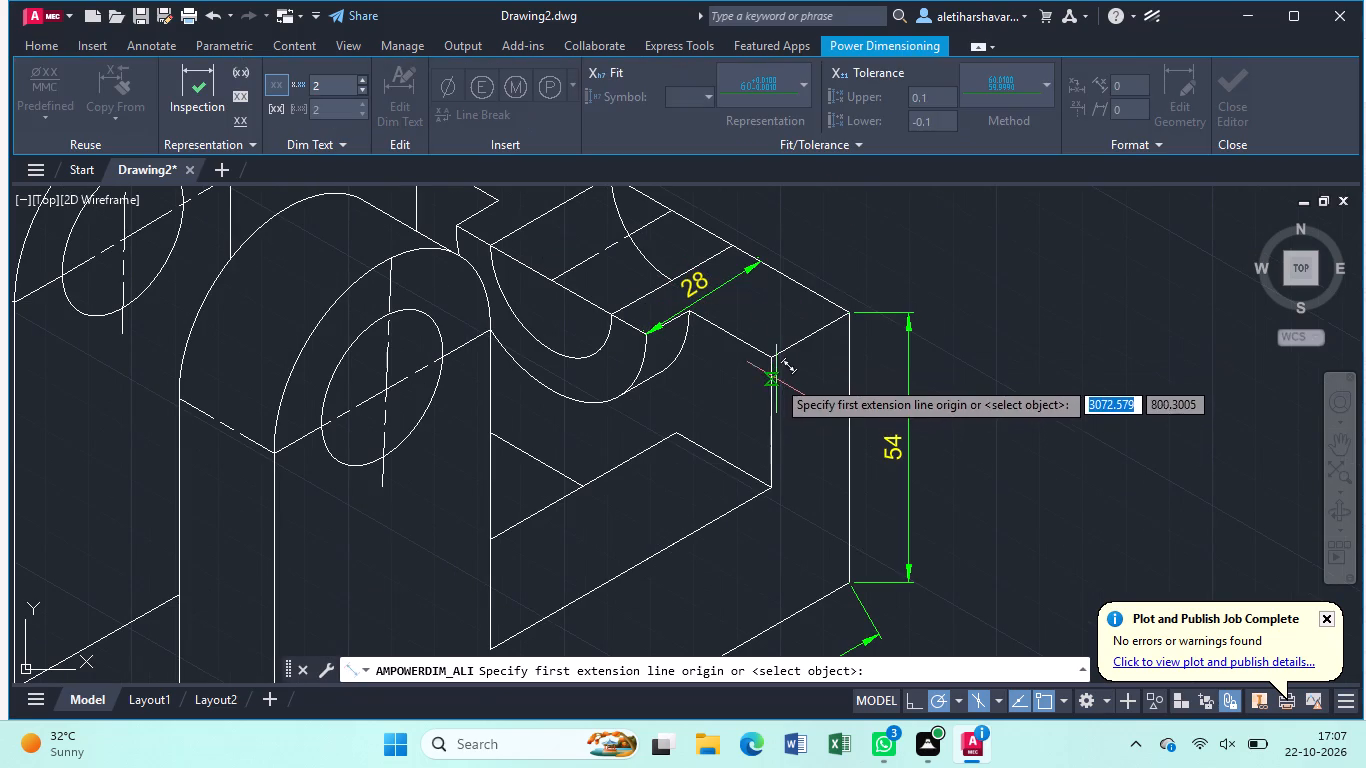
click(775, 360)
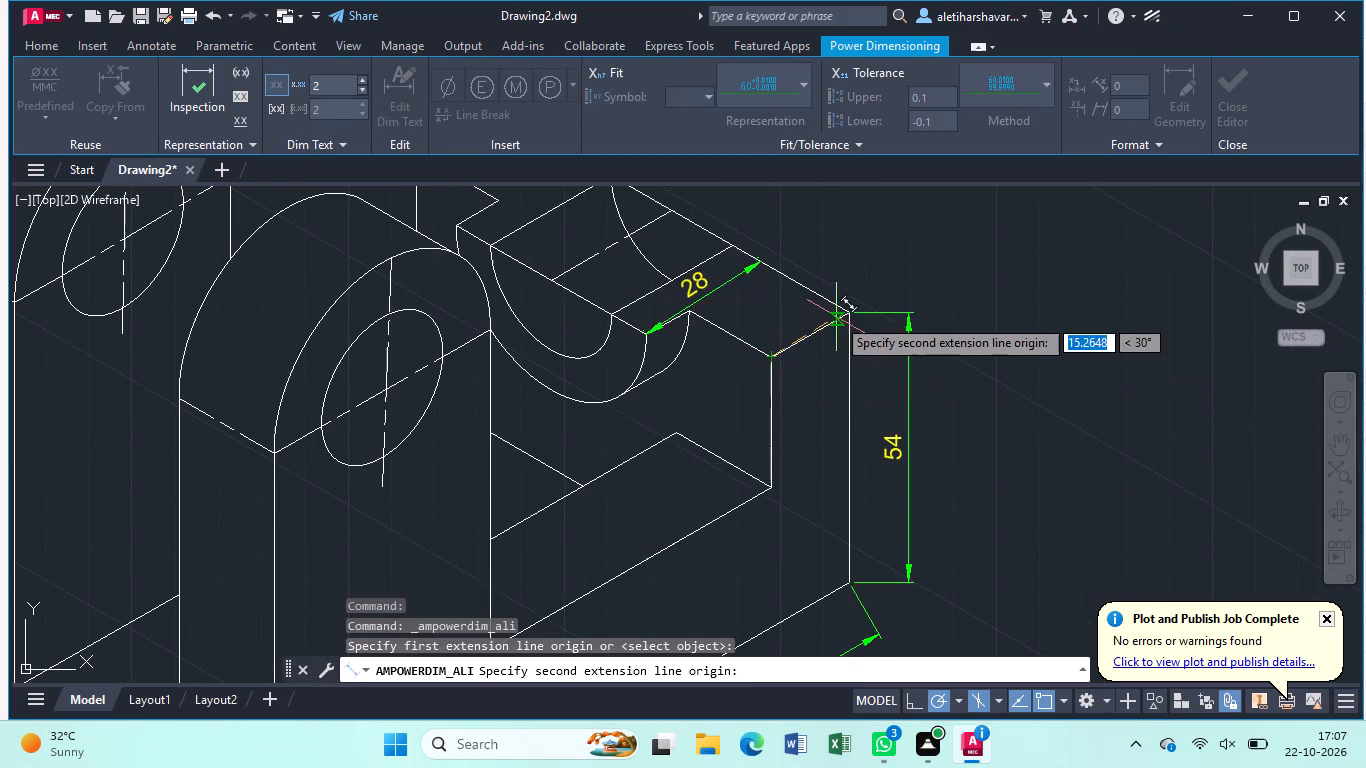
click(846, 311)
click(835, 366)
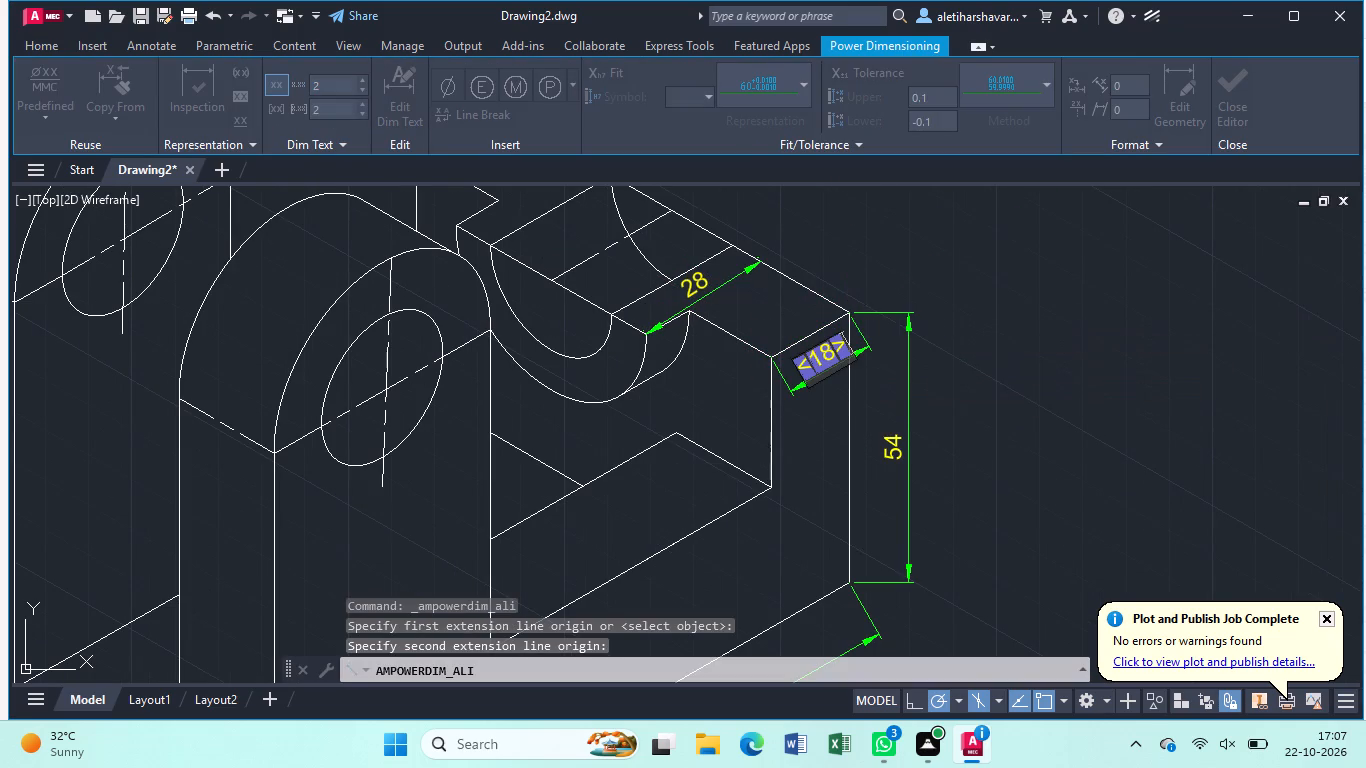
key(Return)
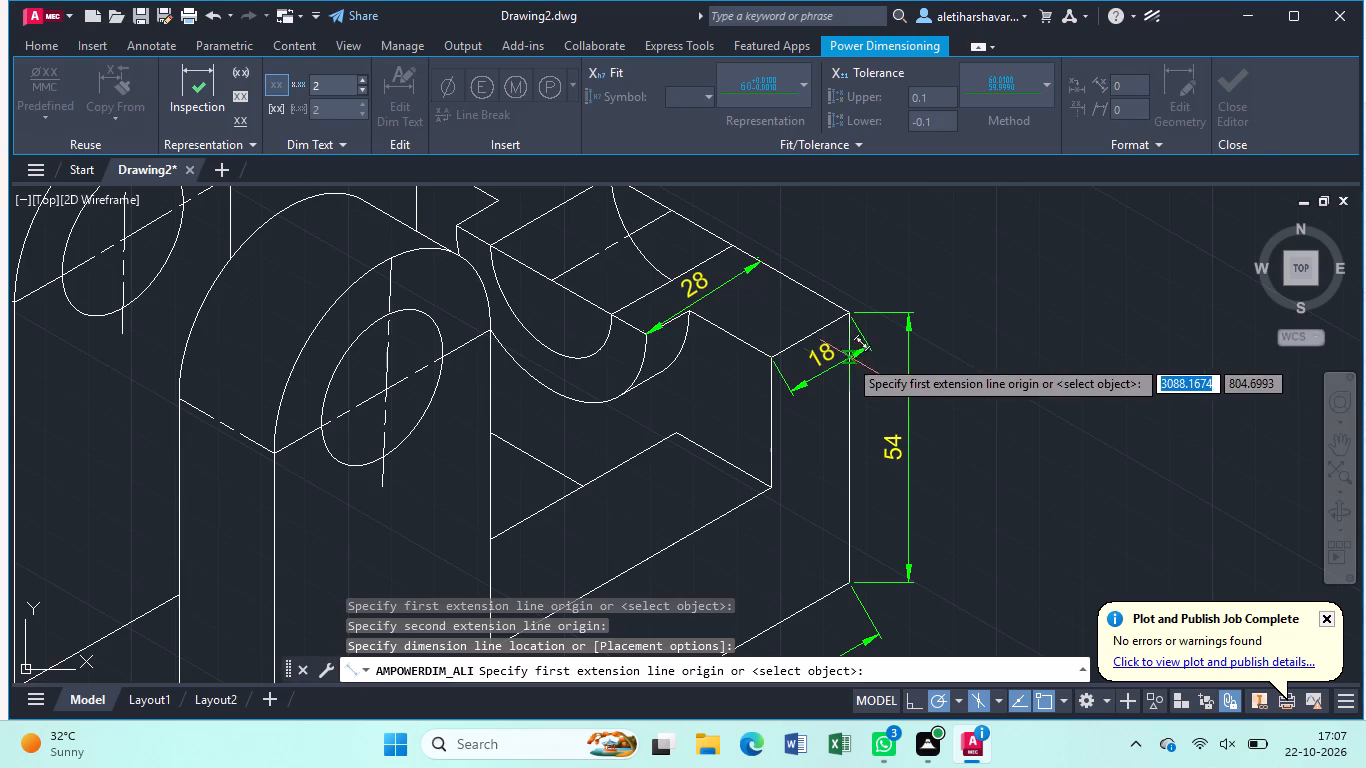
Add an aligned dimension for the thickness of the raised corner block beside the rear upright, along its end face's lower edge.
scroll(830, 367, down, 2)
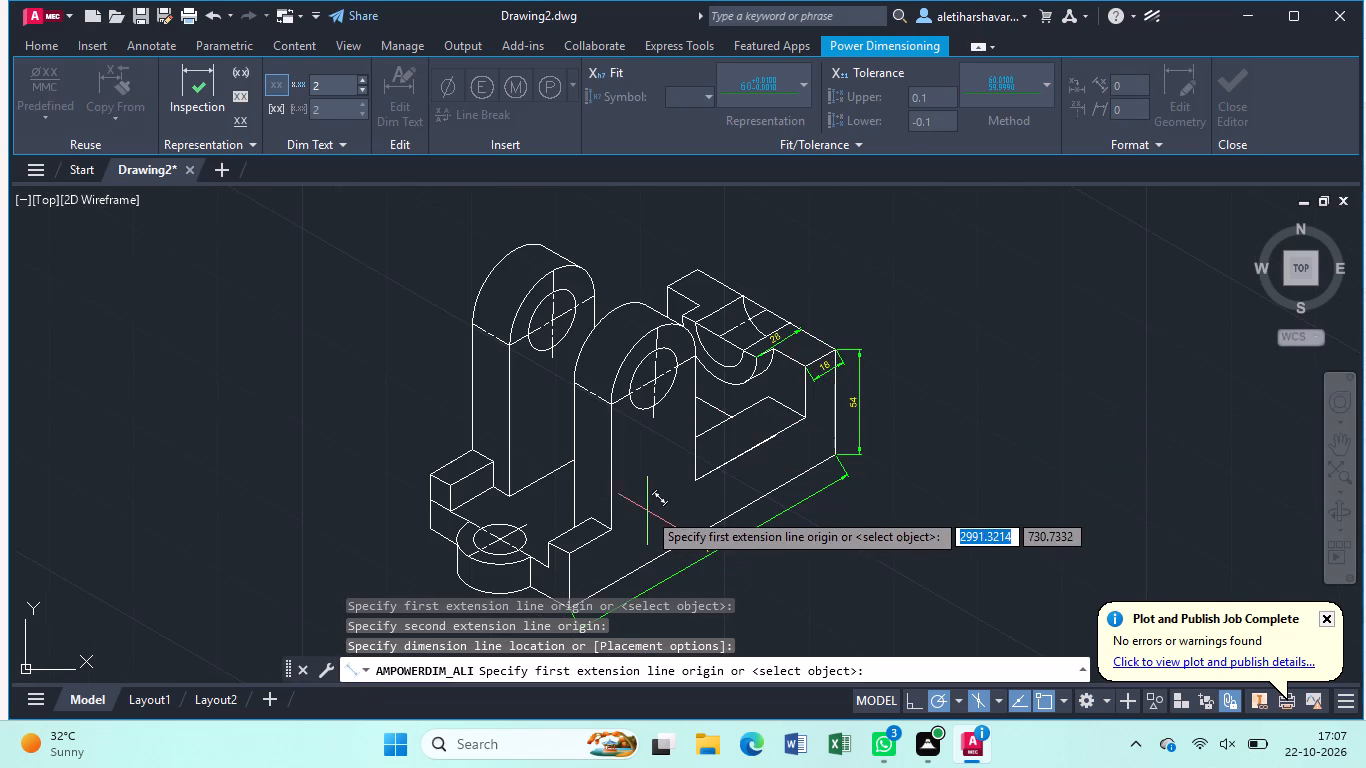
middle_drag(649, 512, 1044, 419)
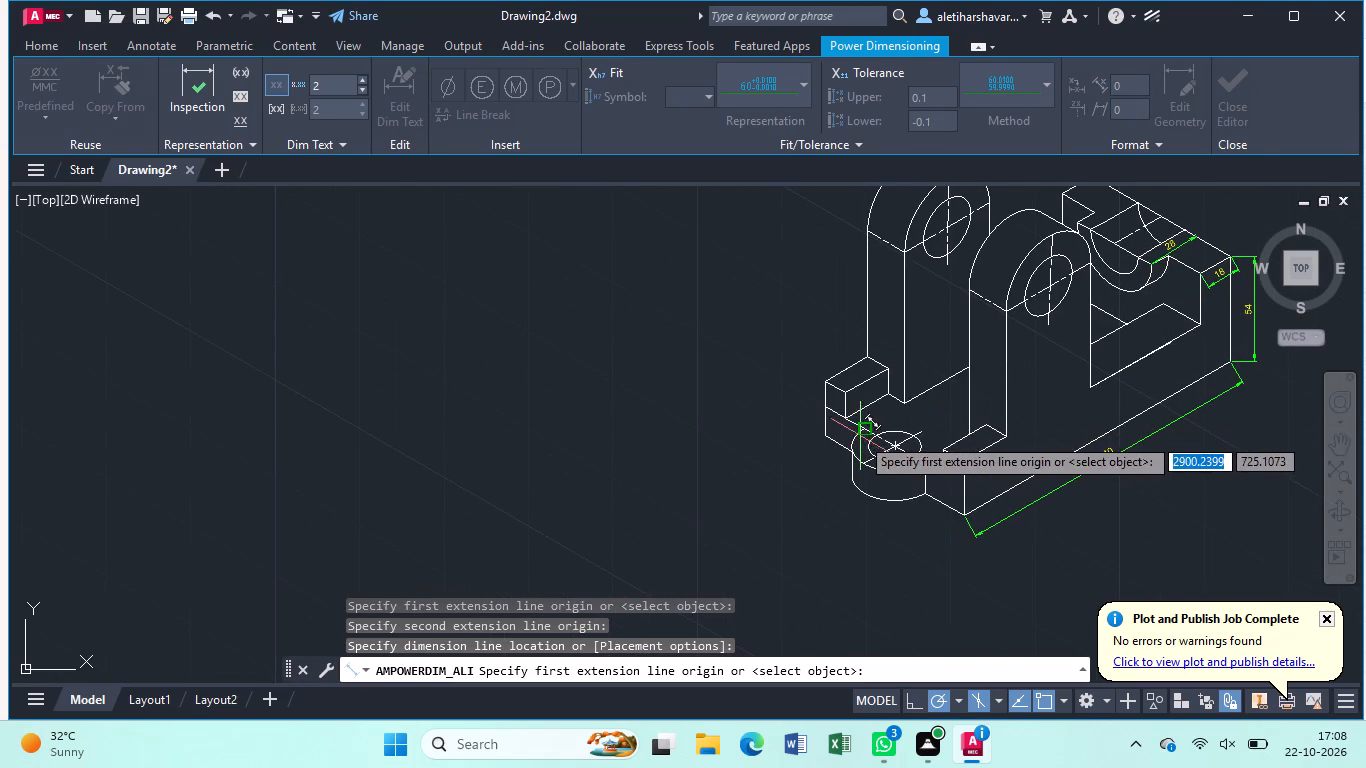
scroll(852, 400, up, 2)
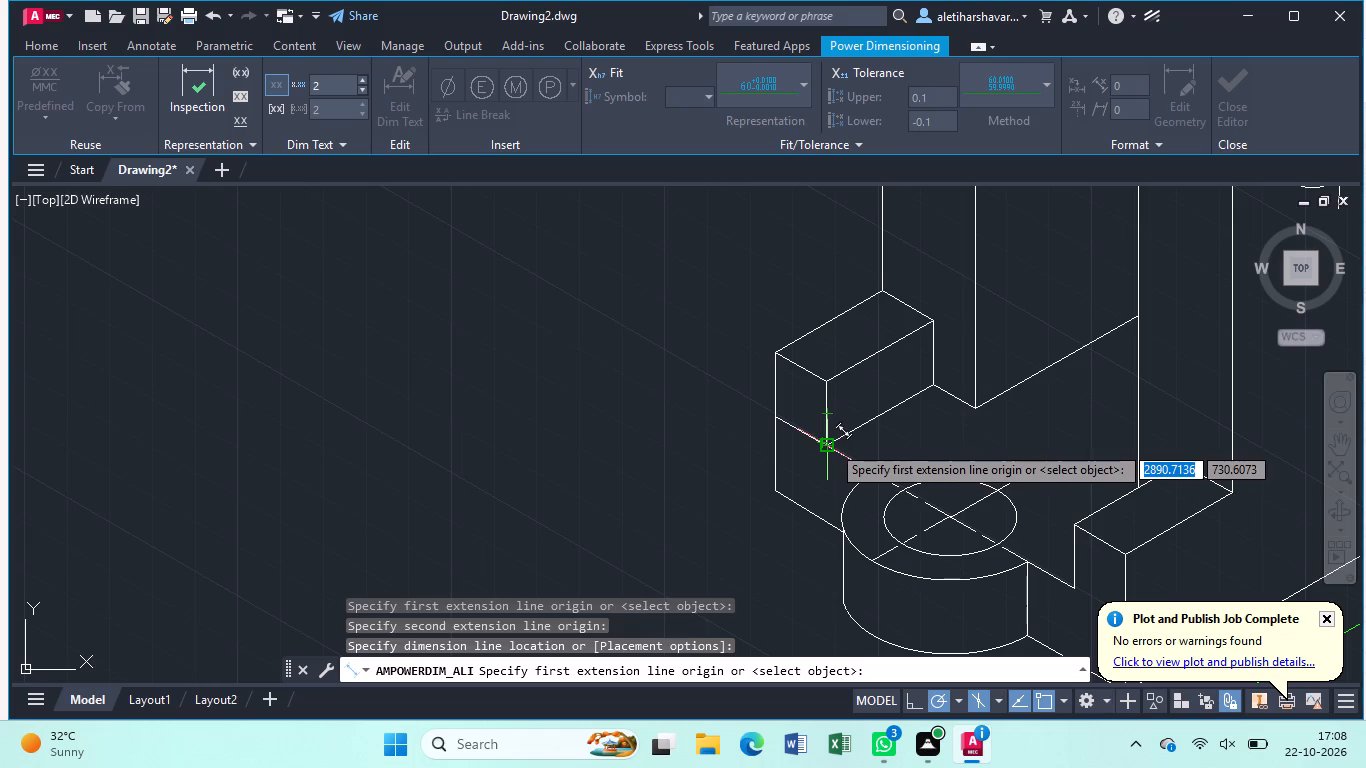
click(832, 444)
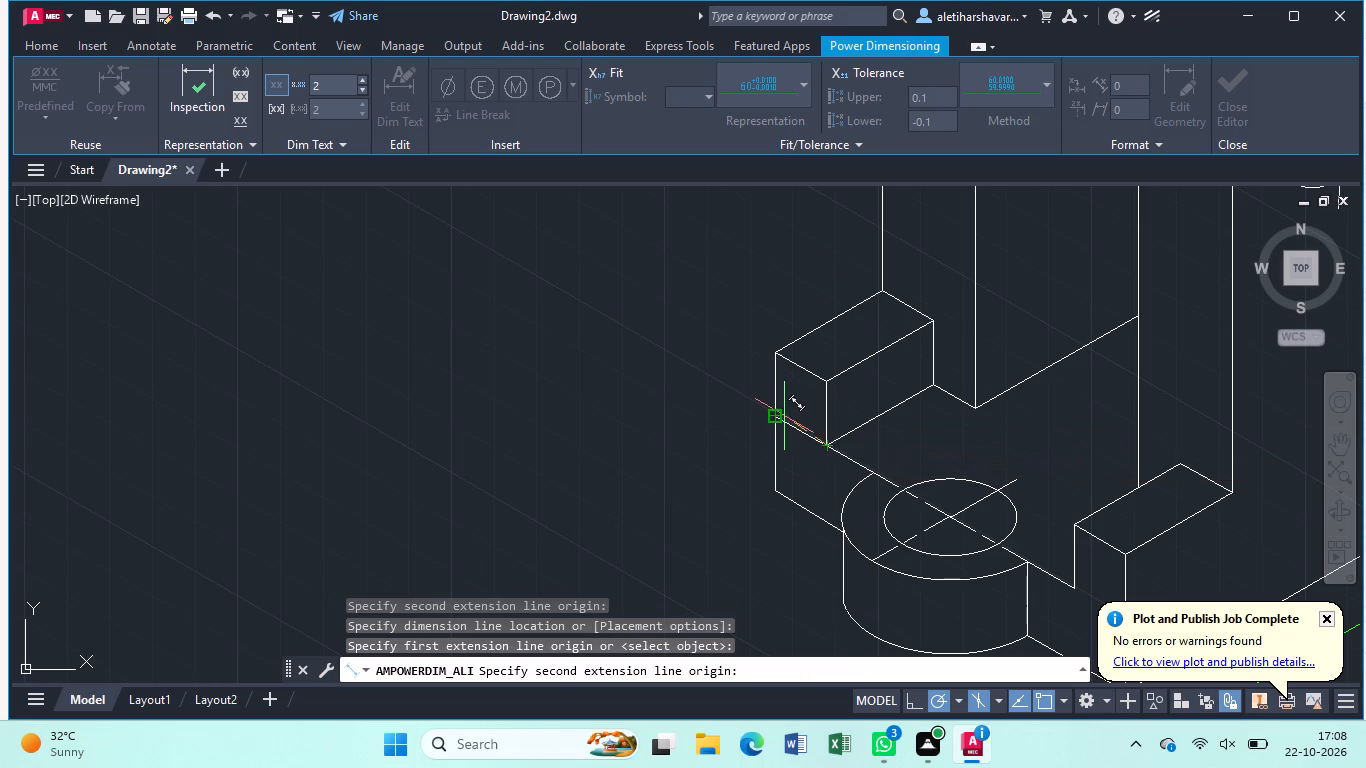
click(784, 416)
click(791, 402)
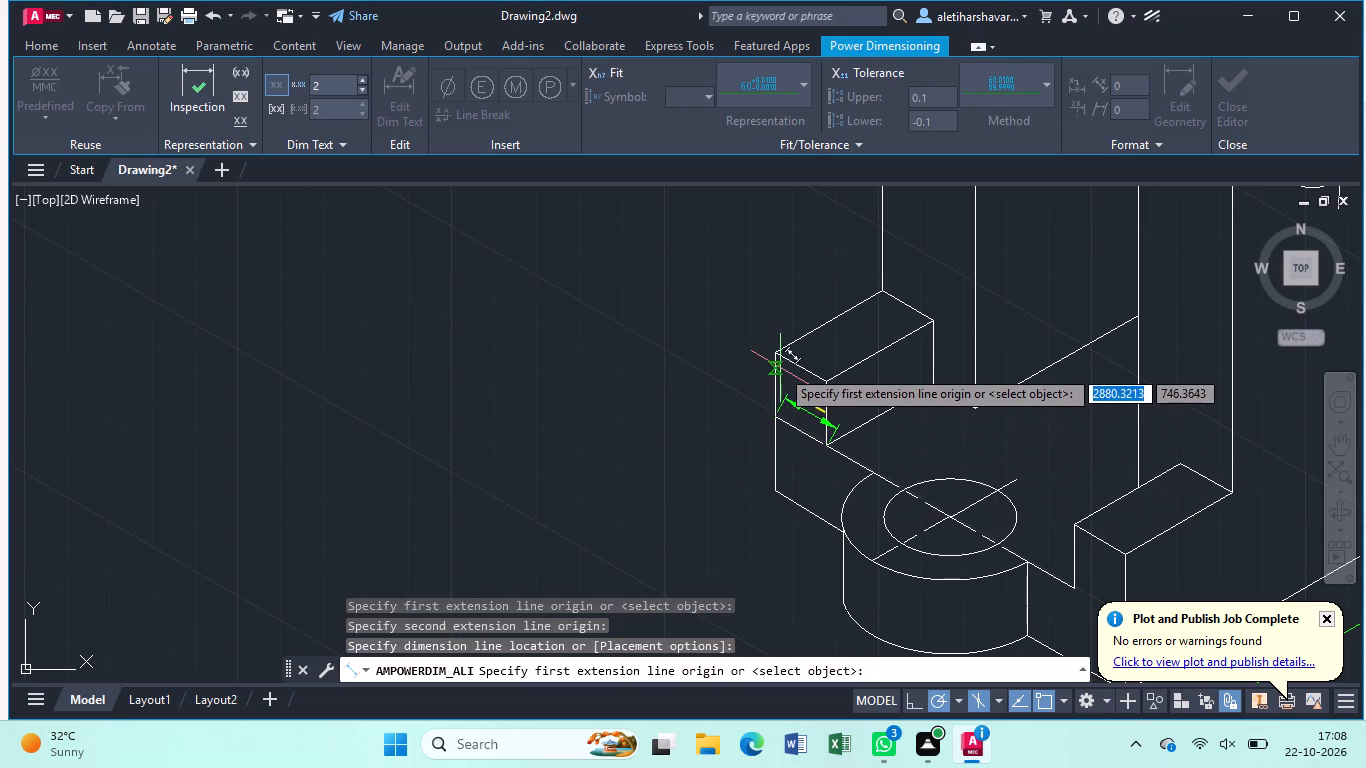
Add an aligned dimension for the full height of that corner's outermost vertical edge, placed outside the part.
click(783, 357)
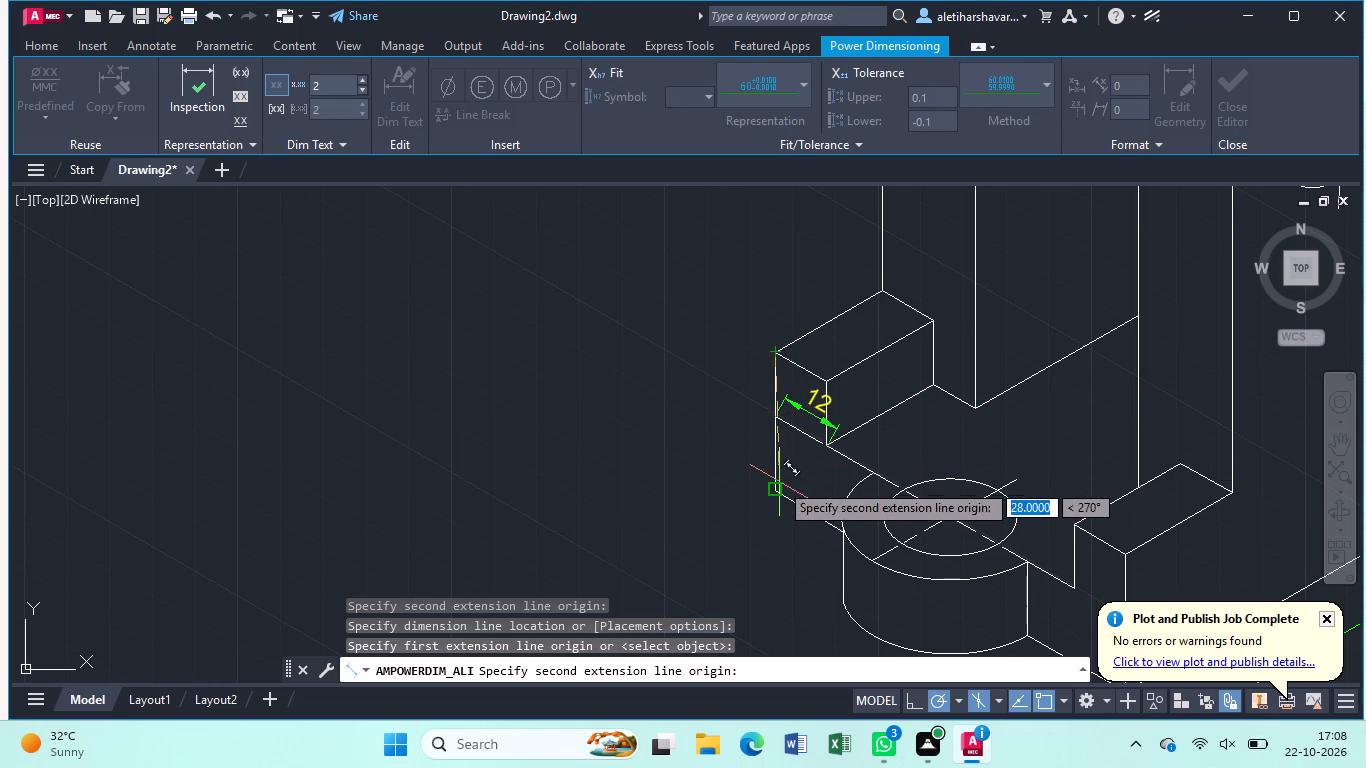
click(779, 485)
click(747, 478)
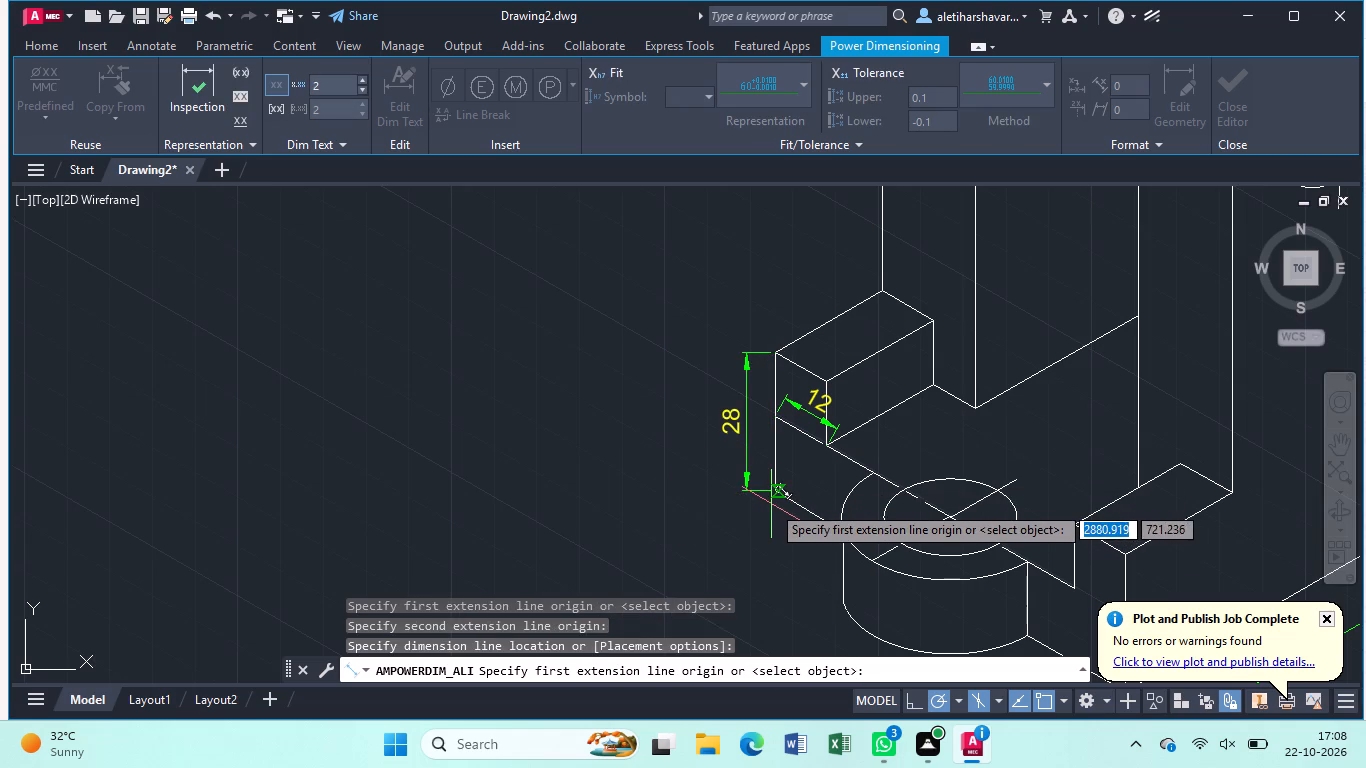
Add an aligned dimension across the base's boss end, between its two bottom corners, placed outside beyond the boss.
middle_drag(782, 495, 771, 477)
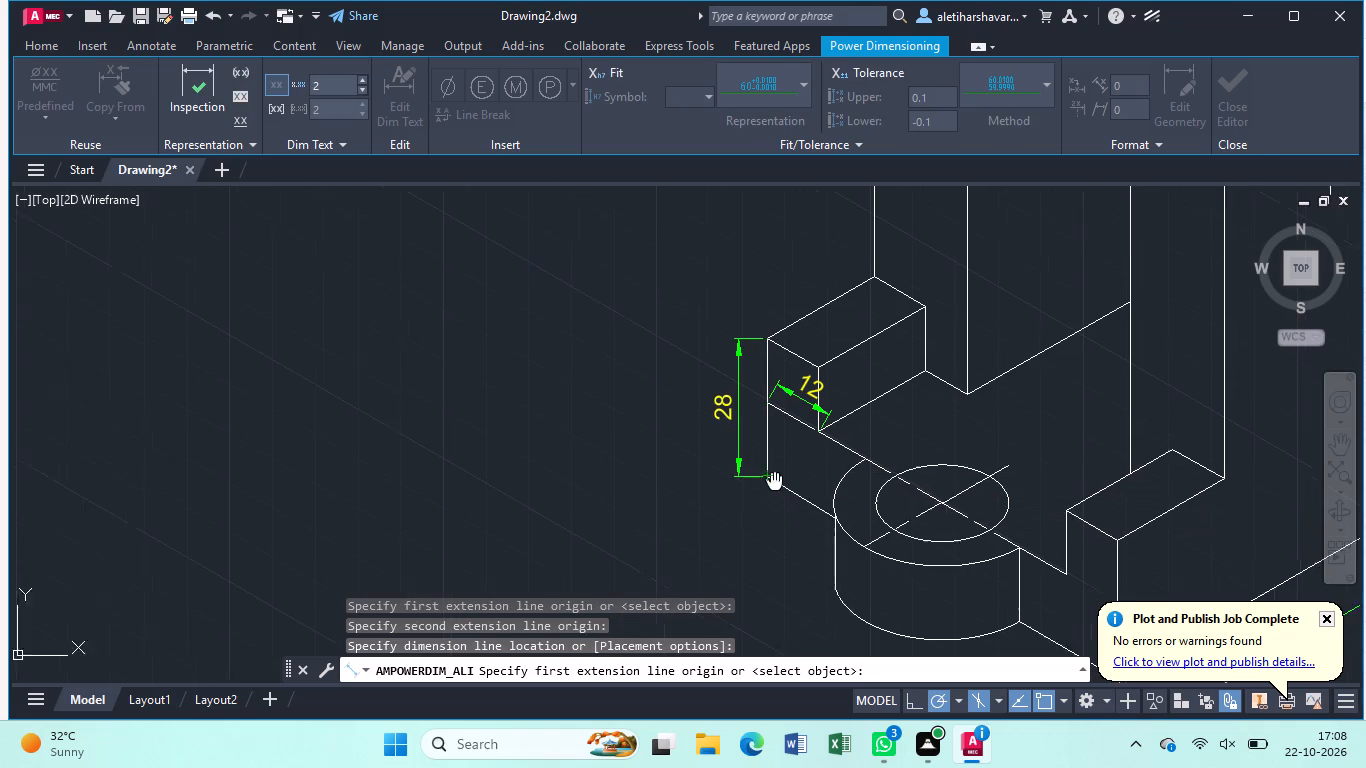
middle_drag(771, 477, 651, 280)
click(639, 275)
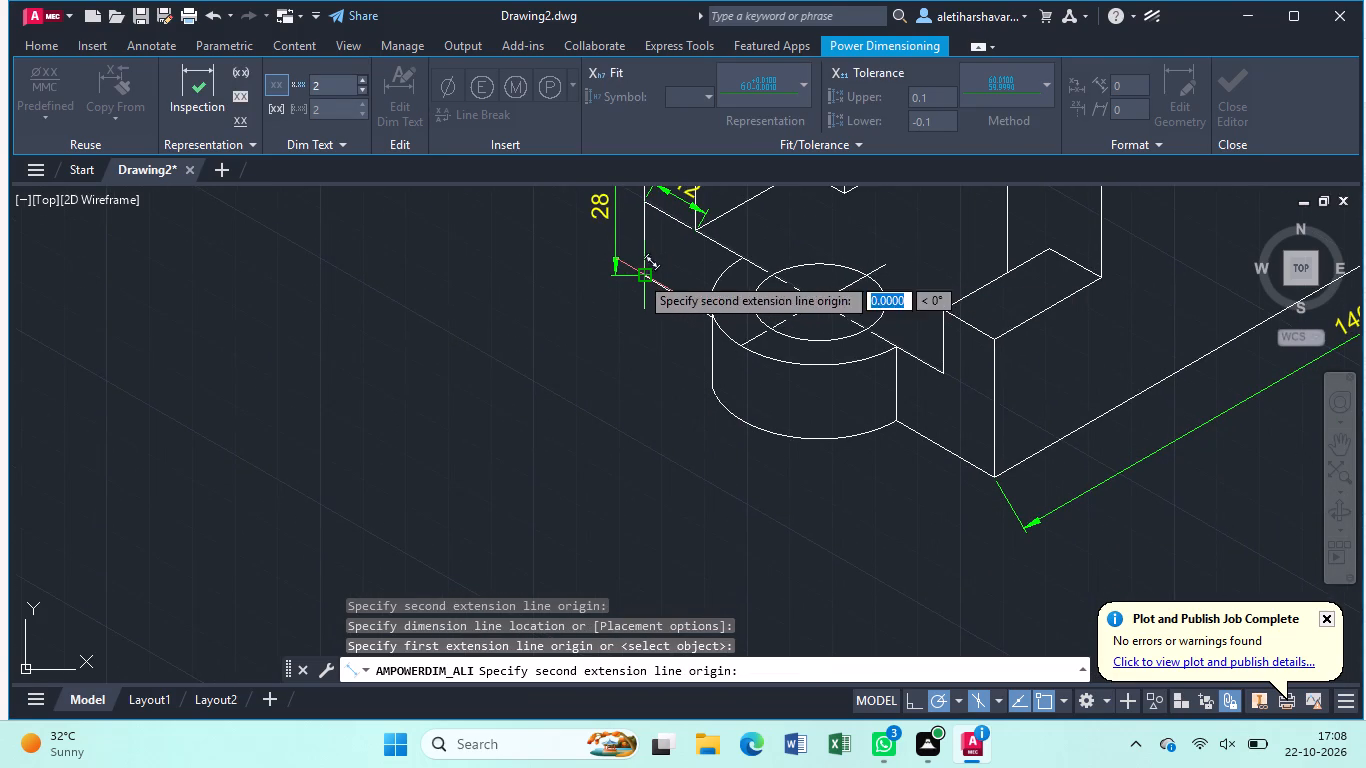
click(988, 476)
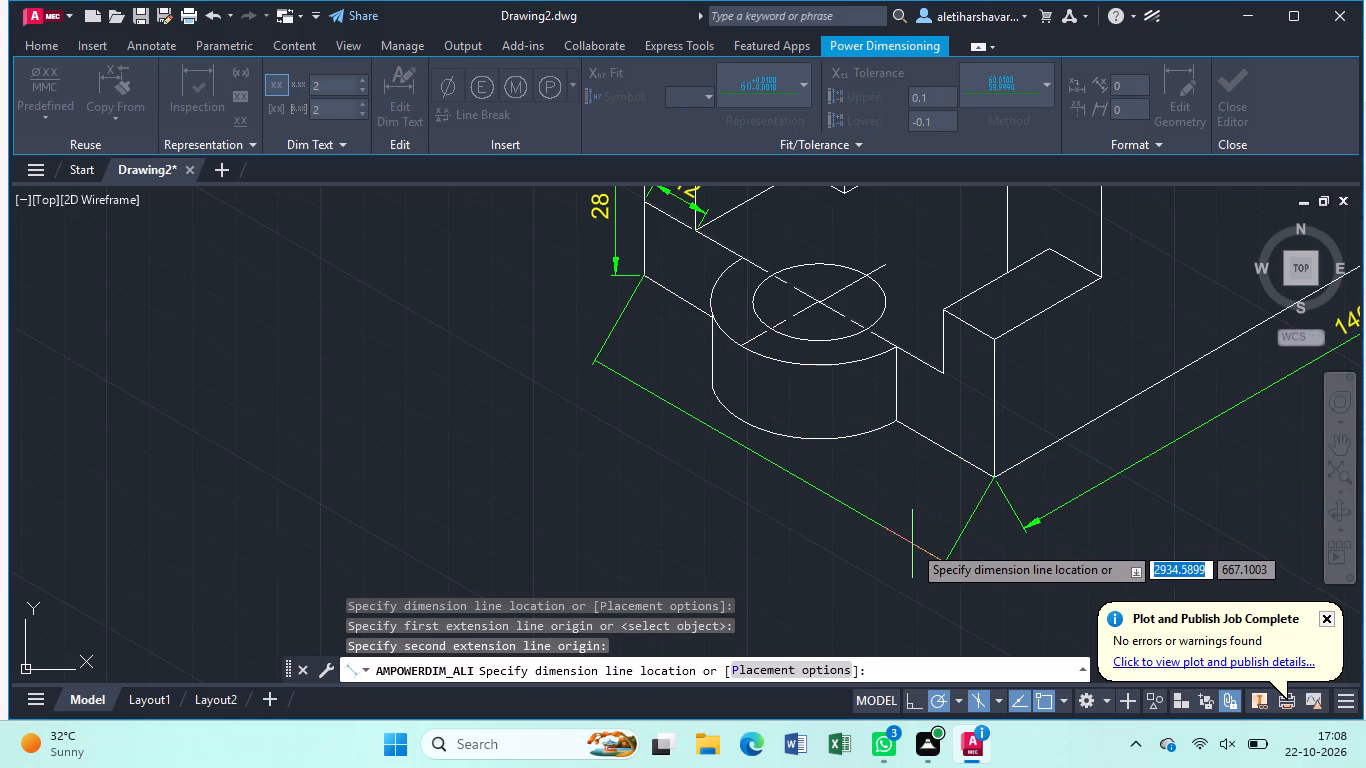
click(913, 544)
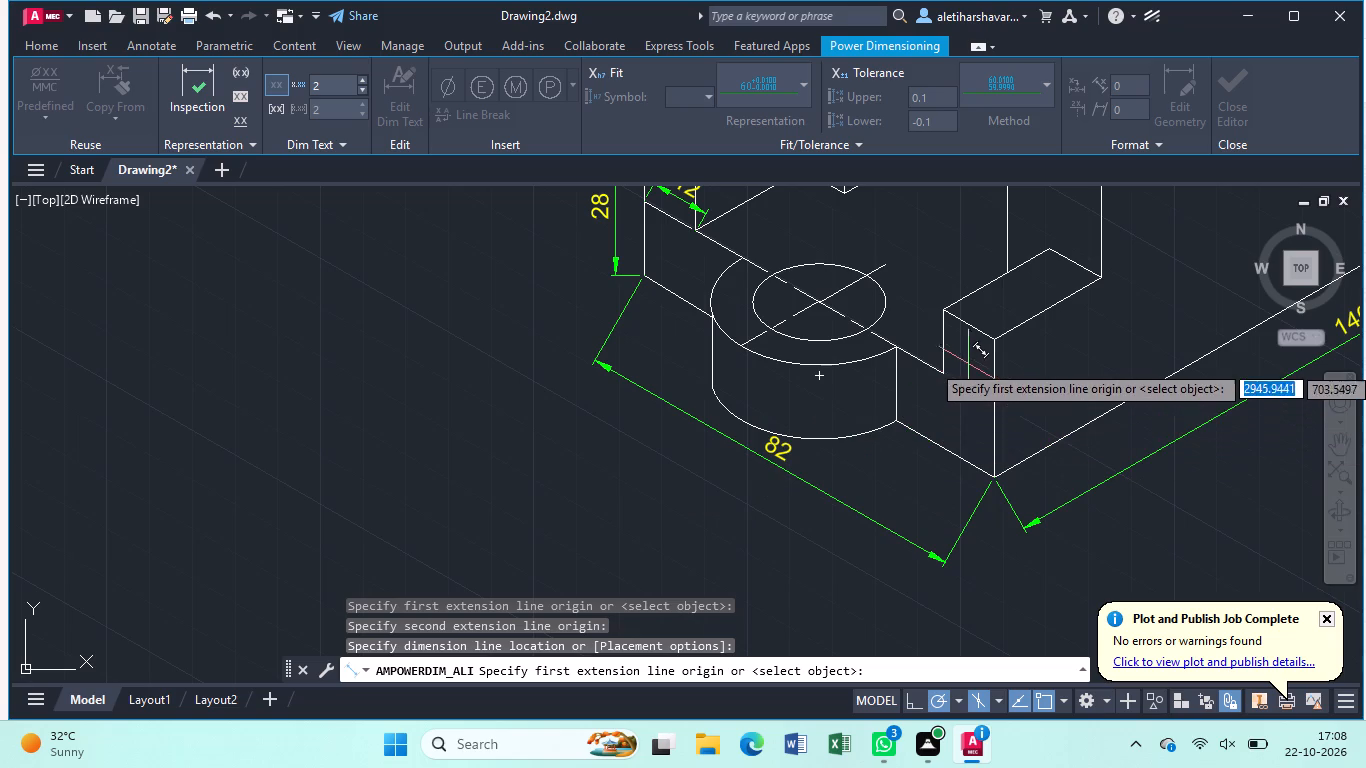
Add aligned dimensions for the short and long top edges of the raised corner block beside the front upright.
click(953, 312)
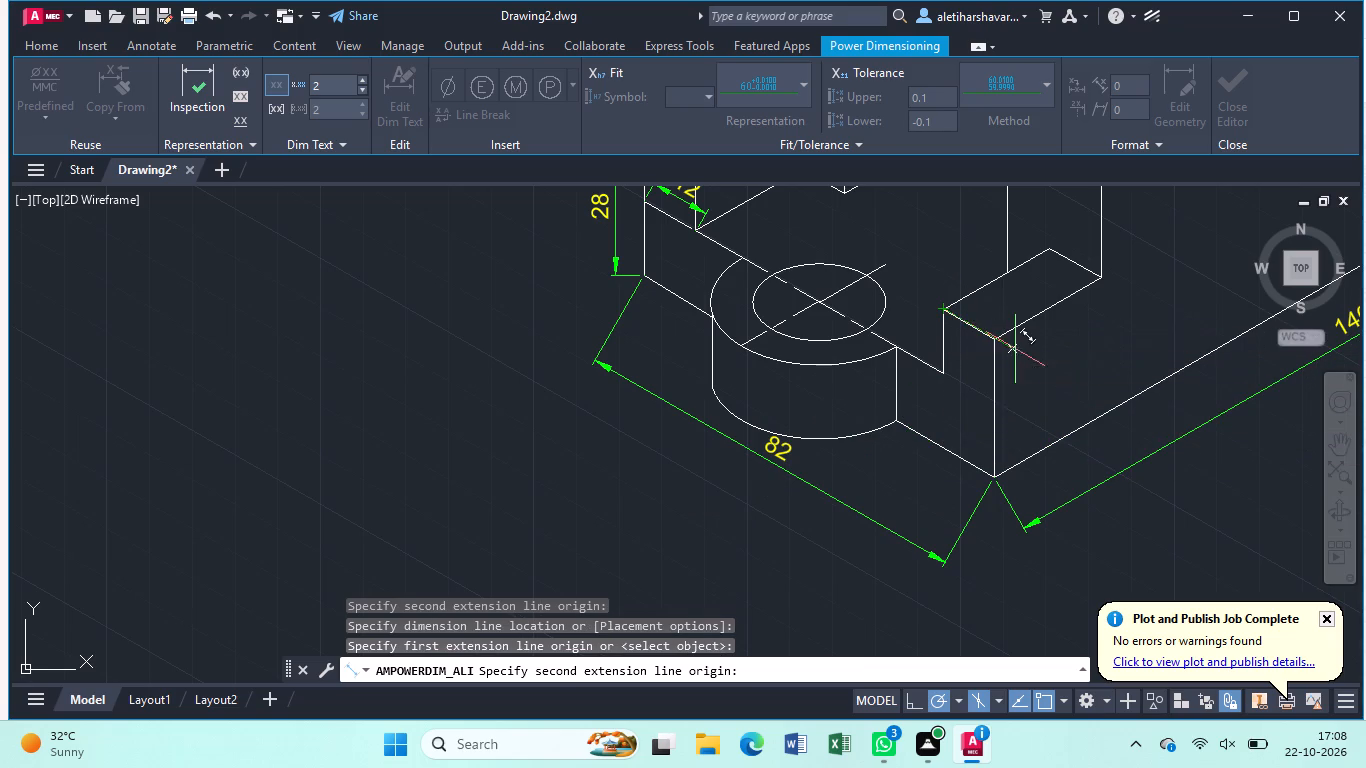
double_click(998, 344)
click(990, 352)
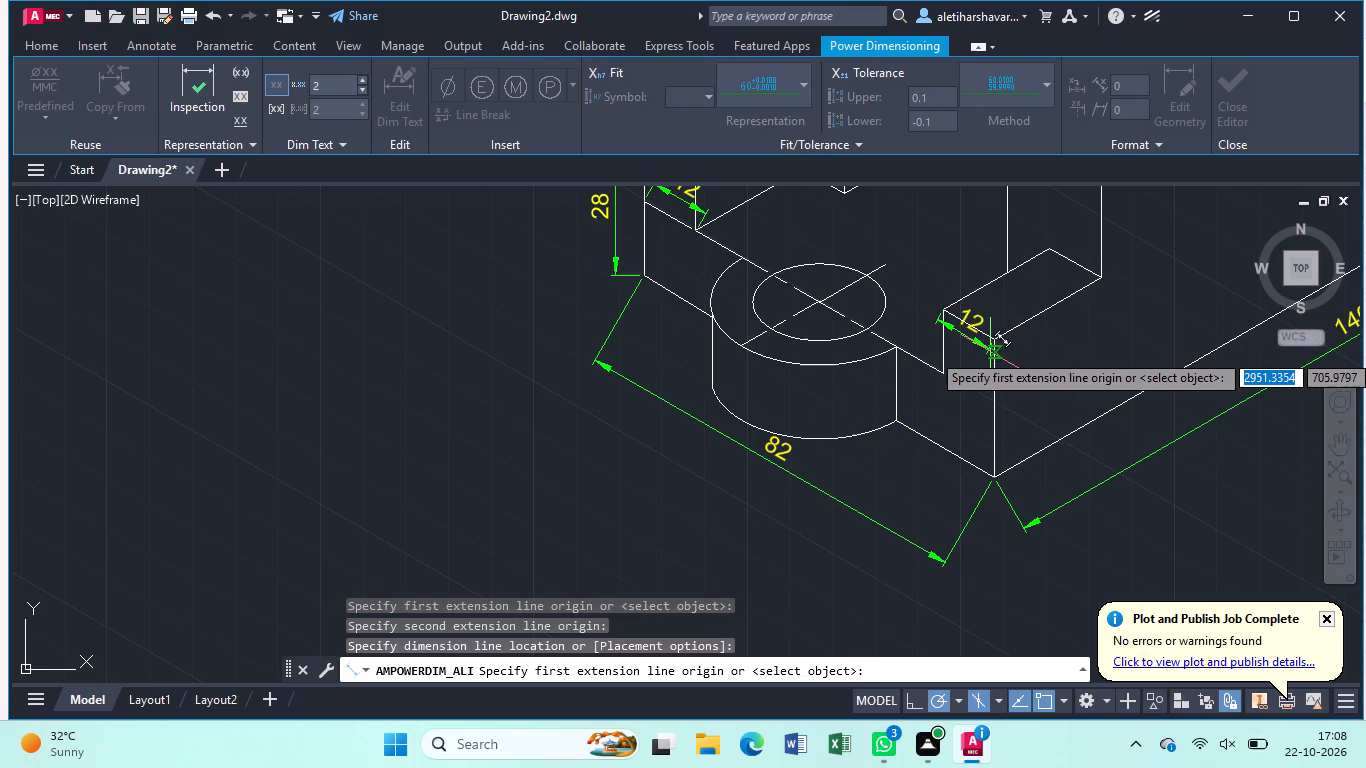
click(1098, 277)
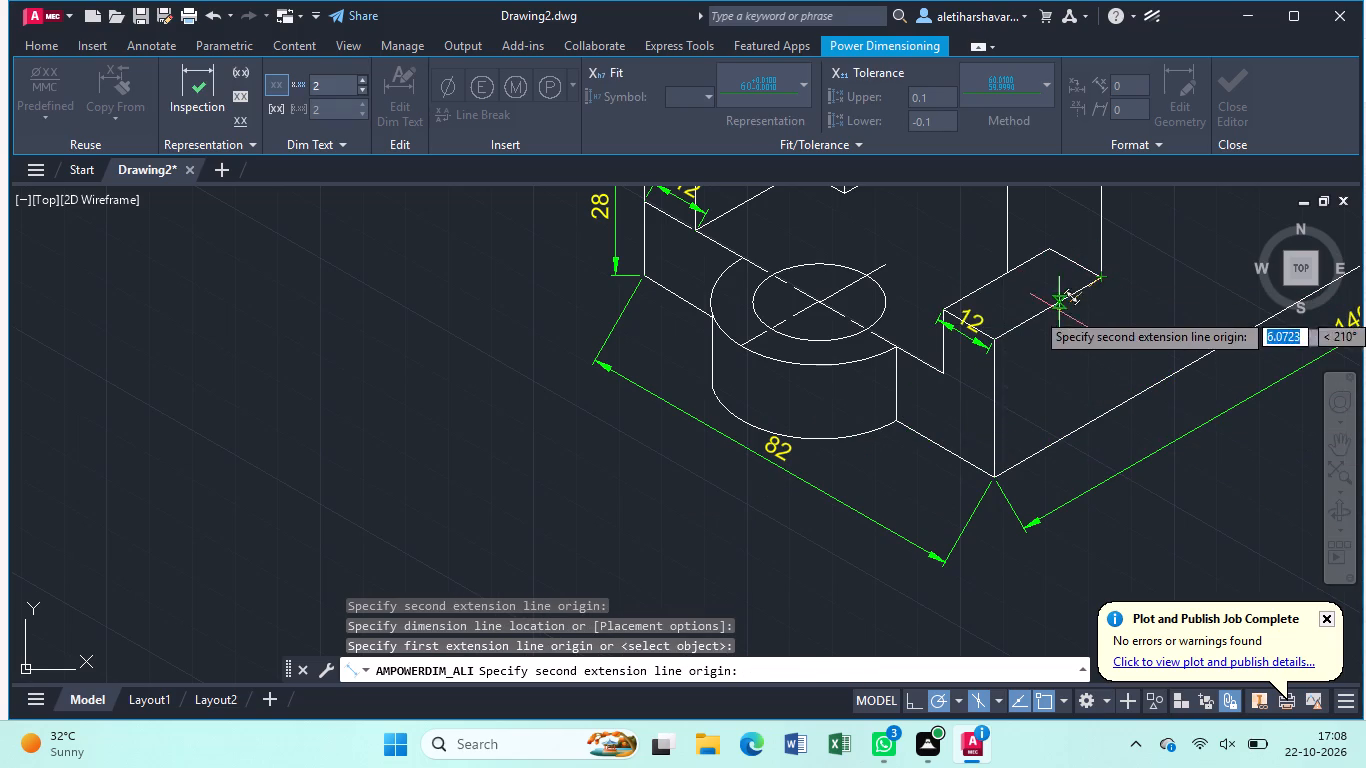
click(995, 341)
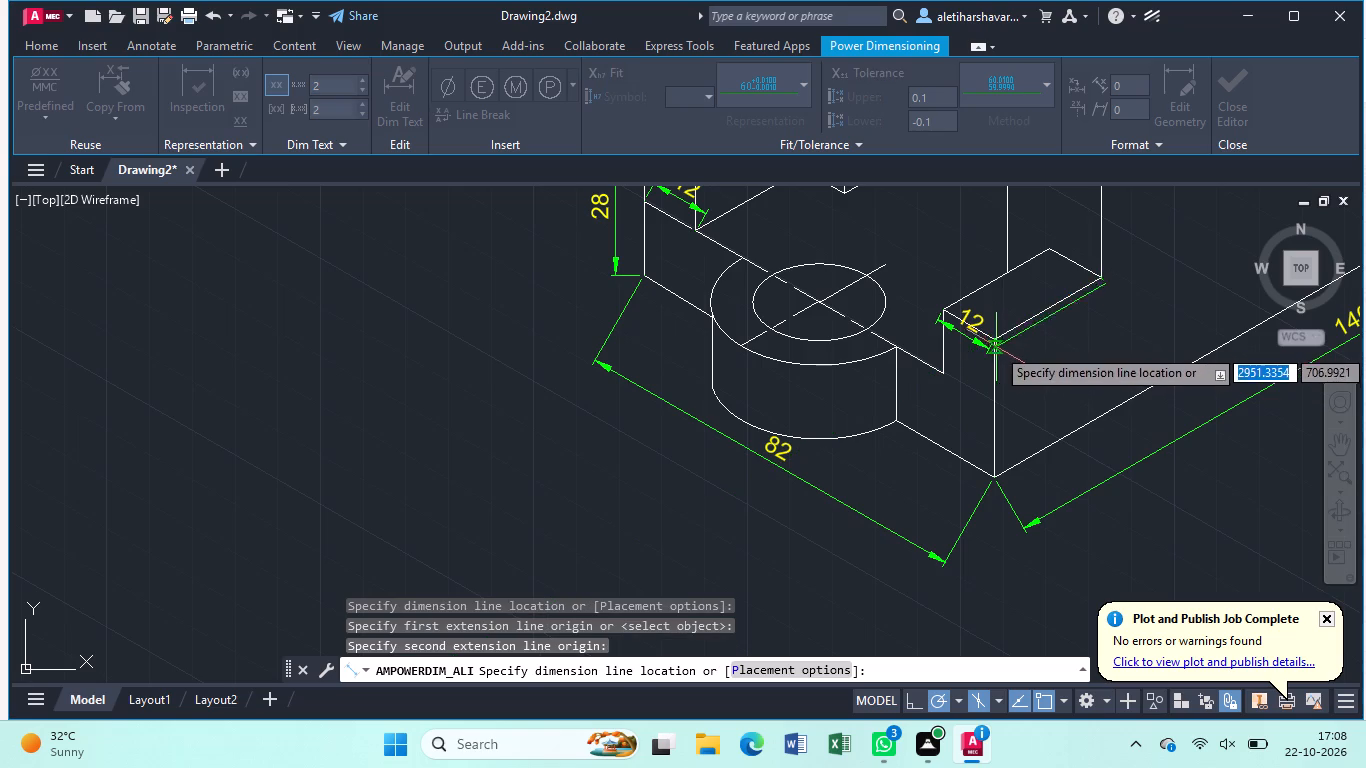
click(998, 372)
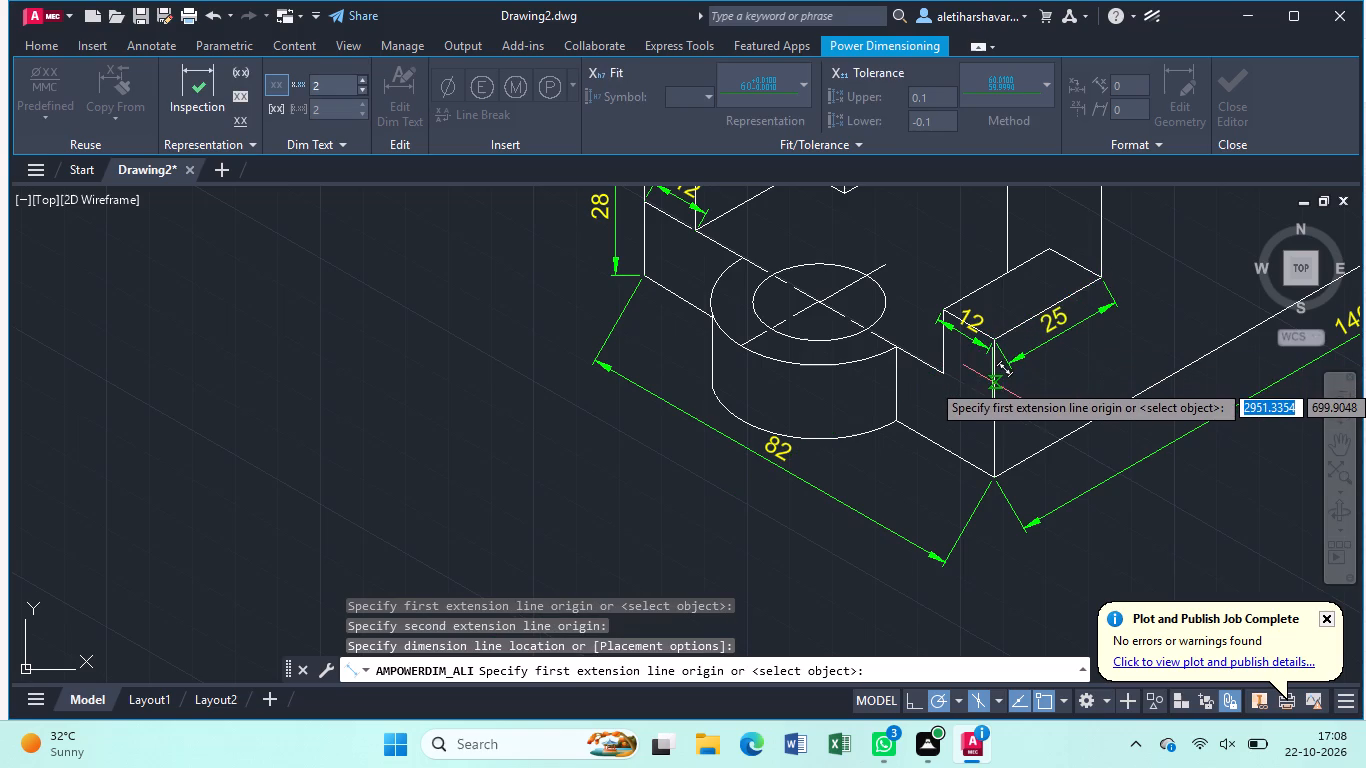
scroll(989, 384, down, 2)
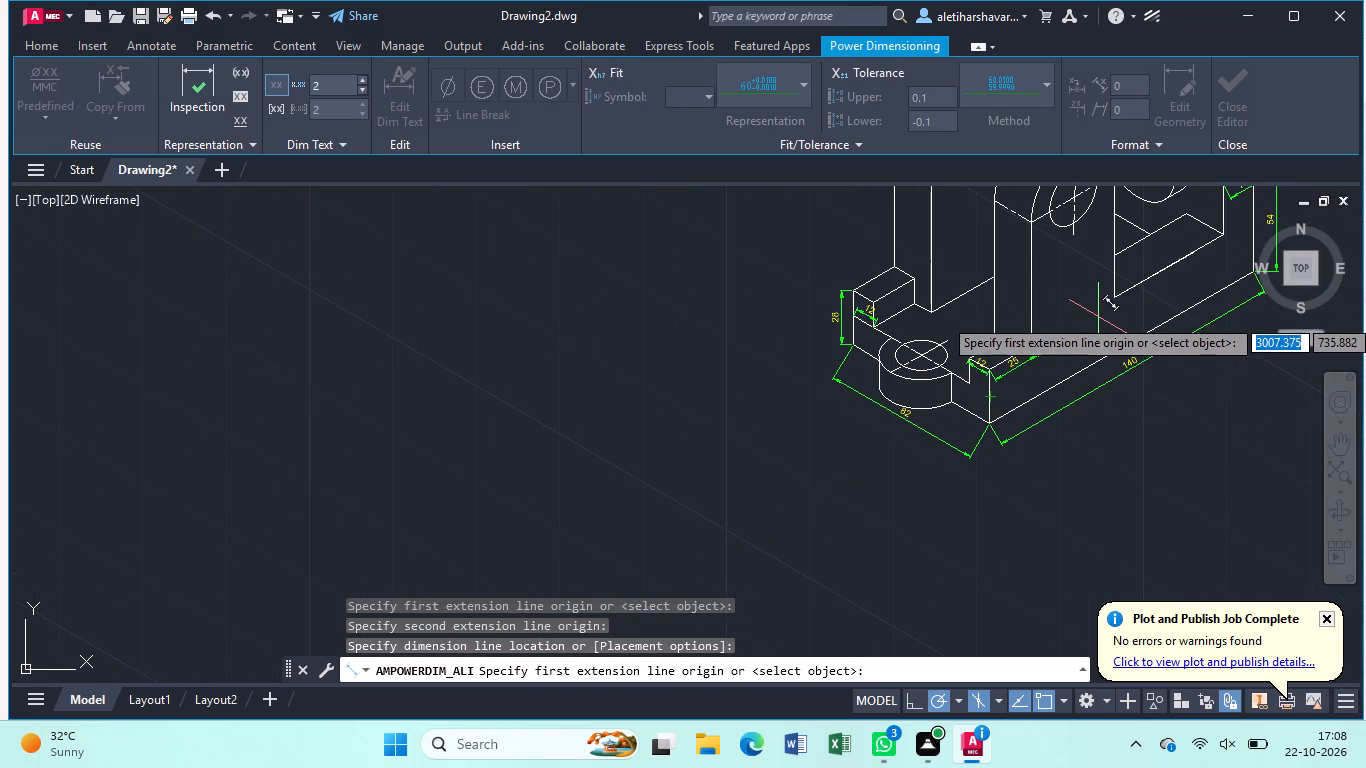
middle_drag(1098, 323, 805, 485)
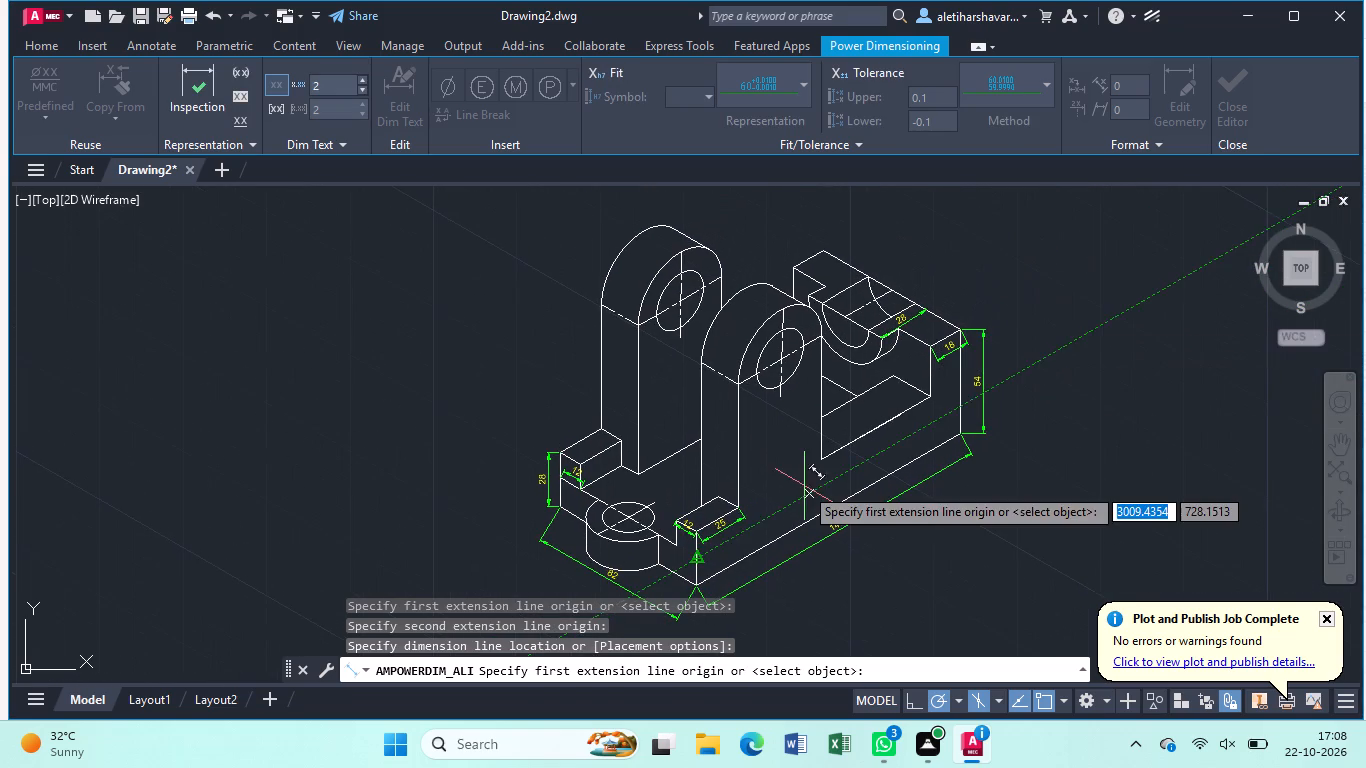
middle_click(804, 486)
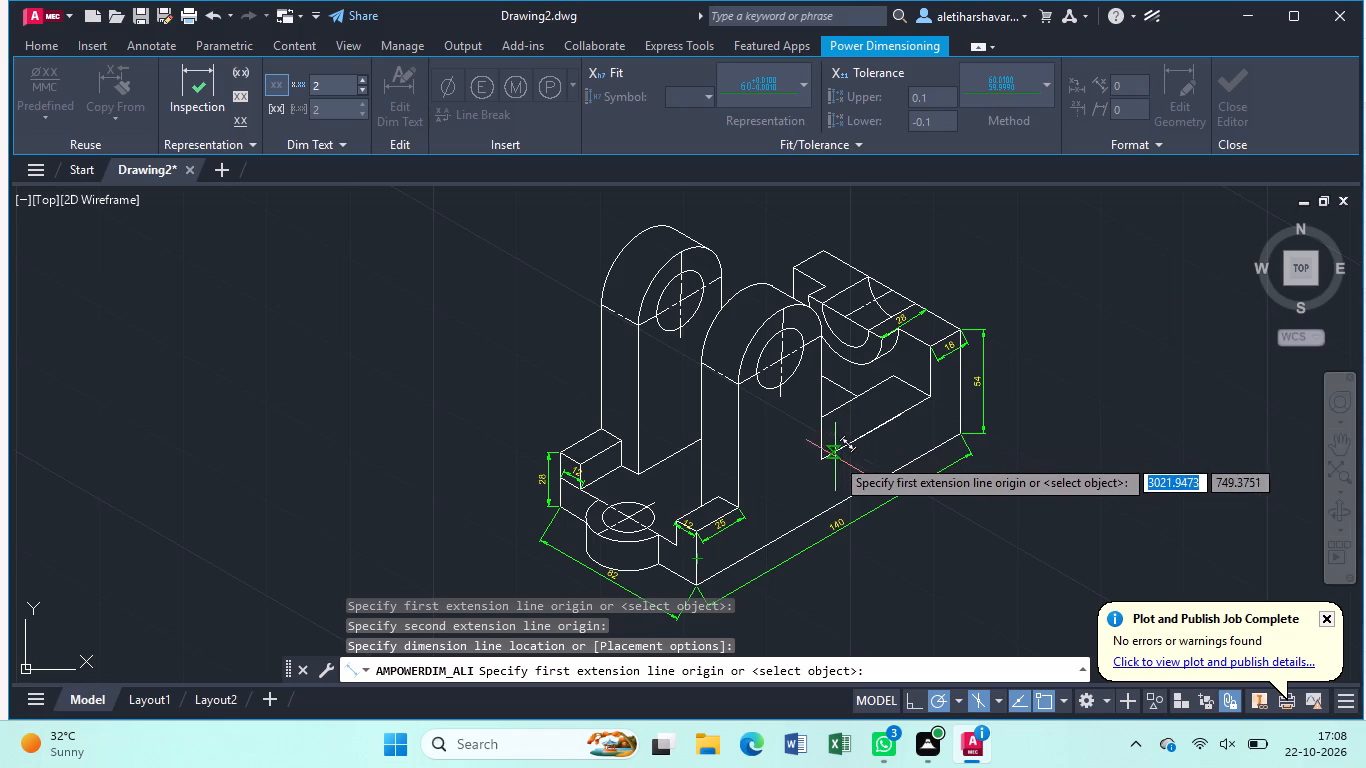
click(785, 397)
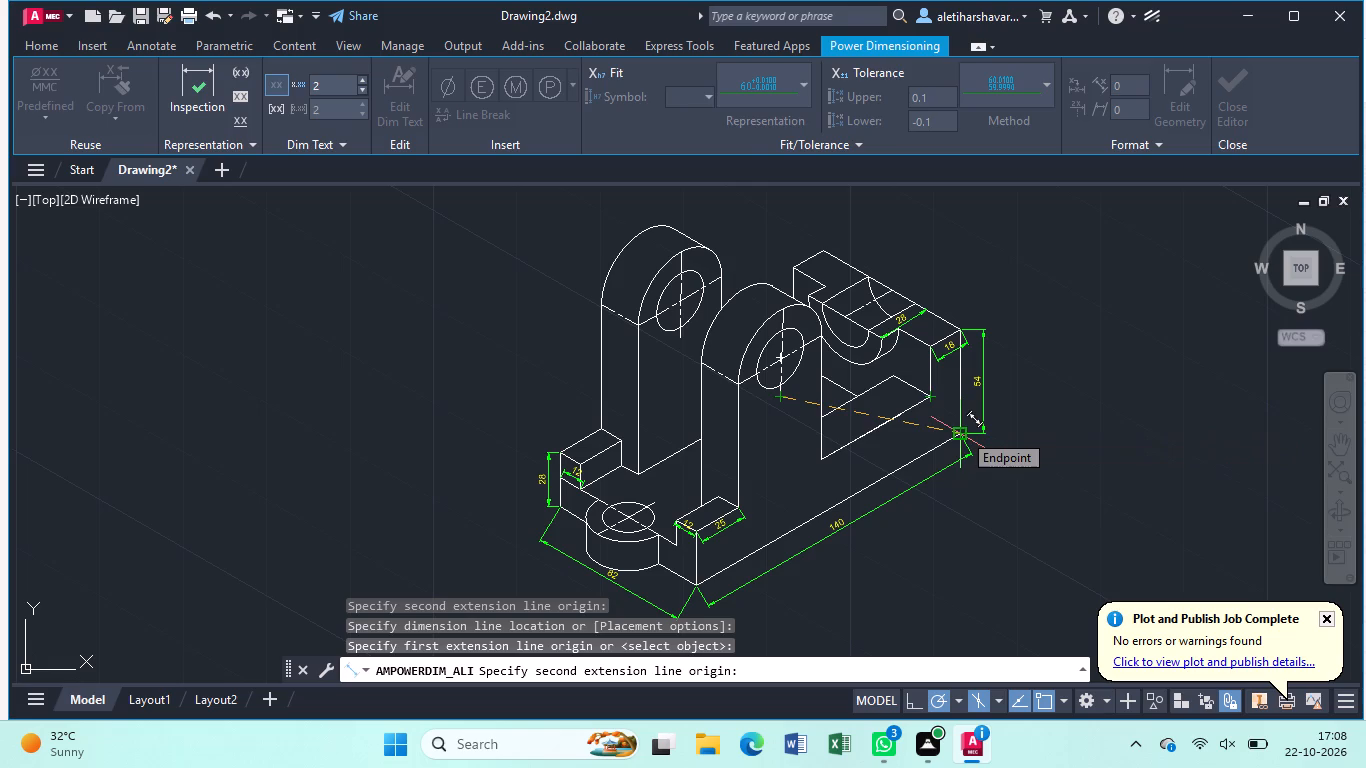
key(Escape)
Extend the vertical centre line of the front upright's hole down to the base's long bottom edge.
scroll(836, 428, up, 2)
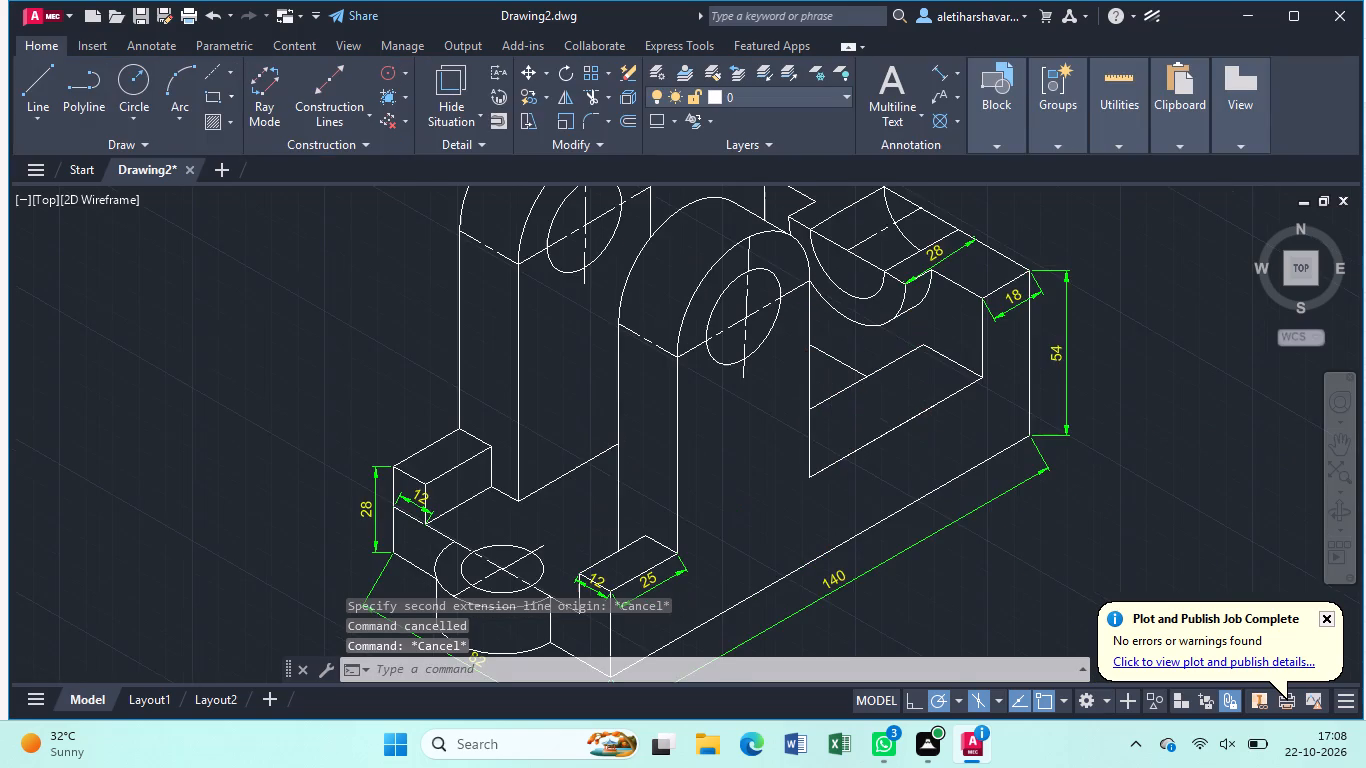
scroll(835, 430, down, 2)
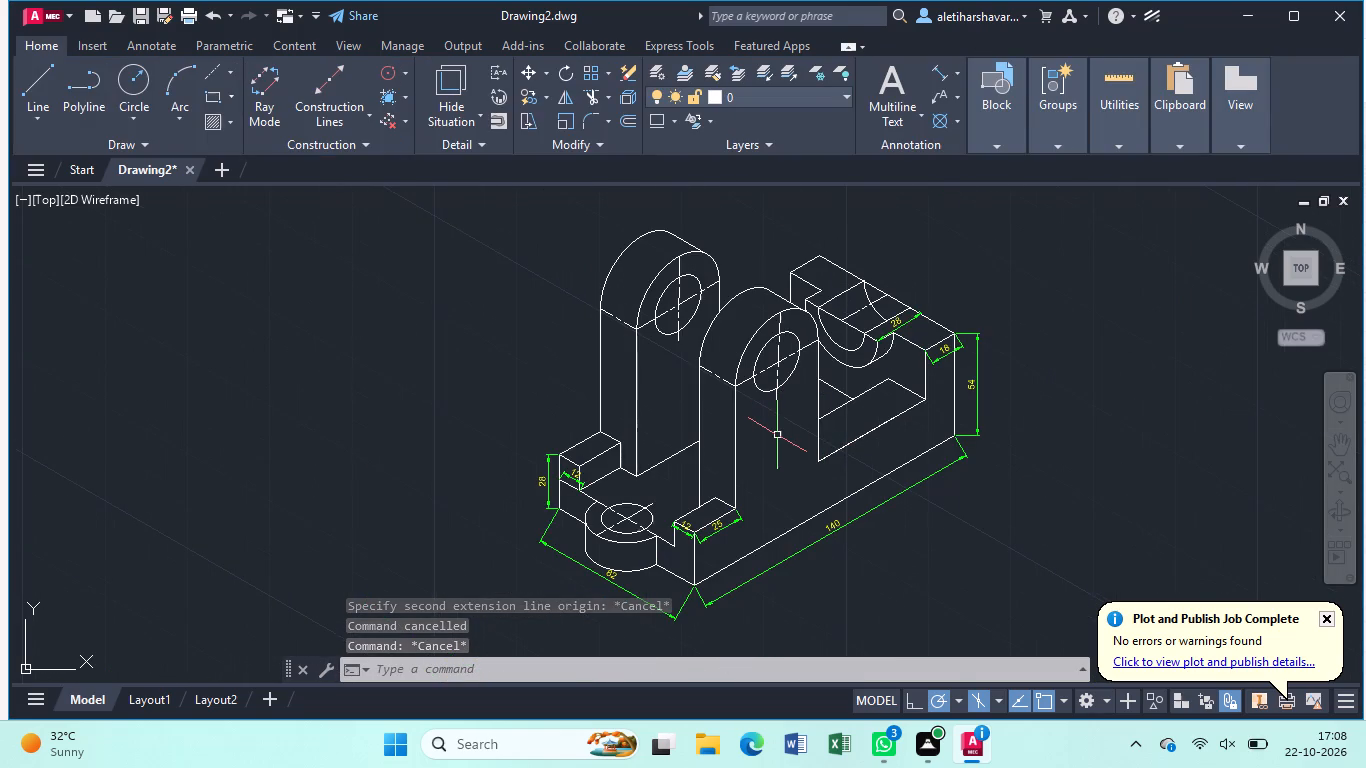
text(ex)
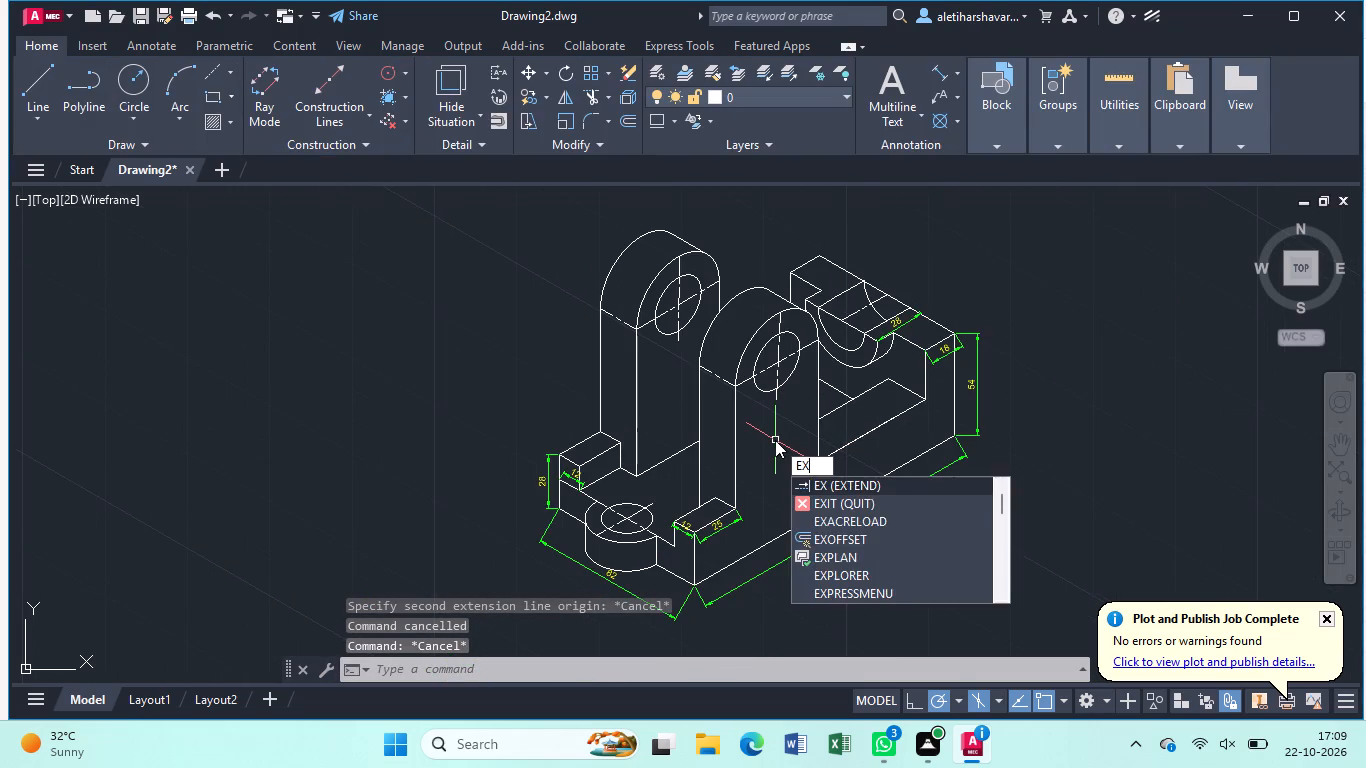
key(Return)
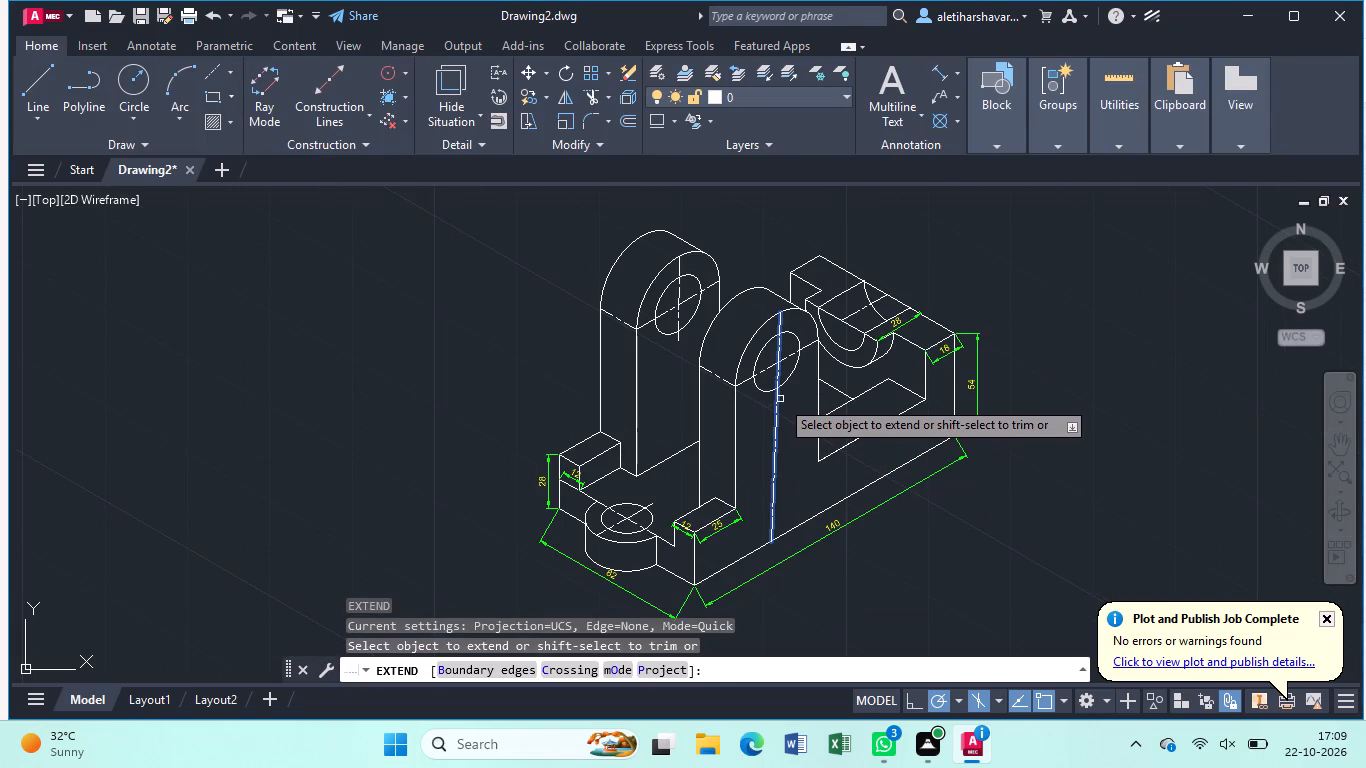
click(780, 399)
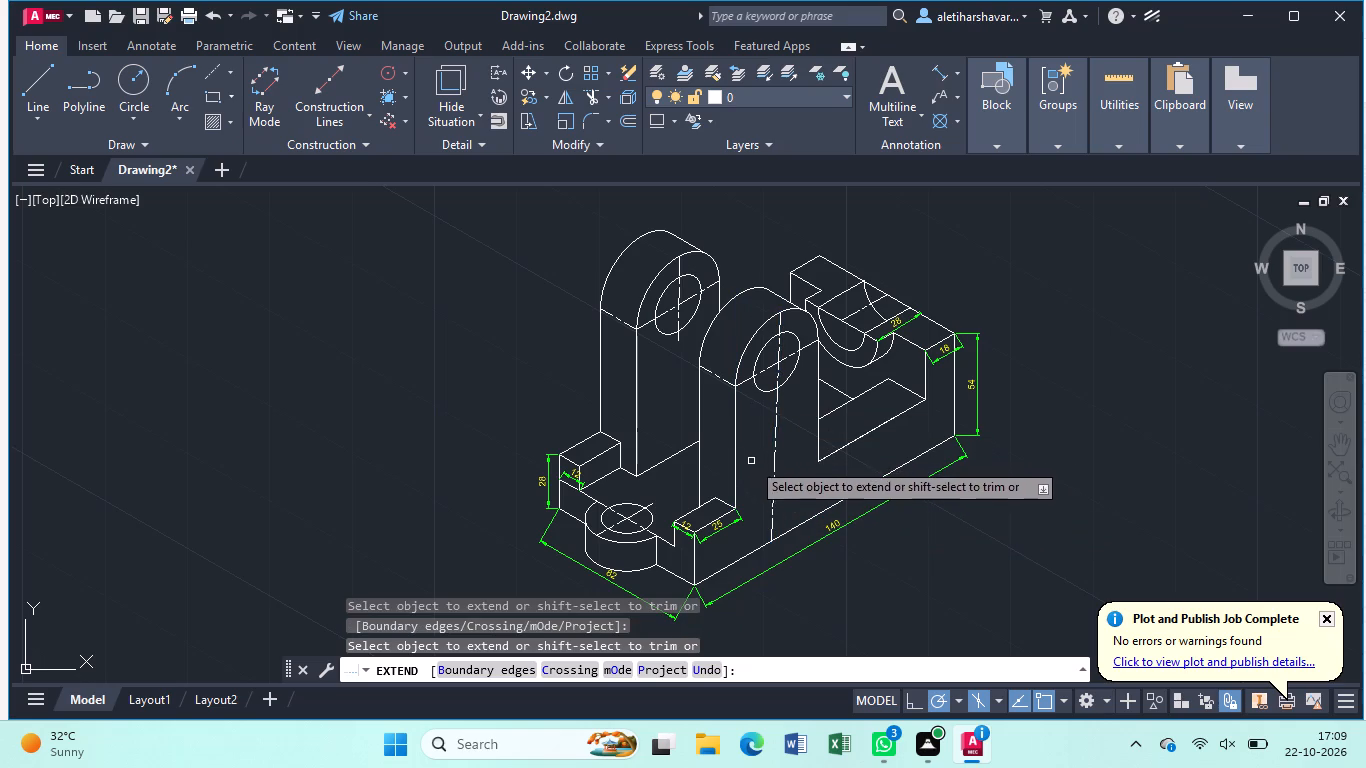
Trim away every segment of the vertical centre line through the front upright's hole.
middle_drag(756, 461, 577, 461)
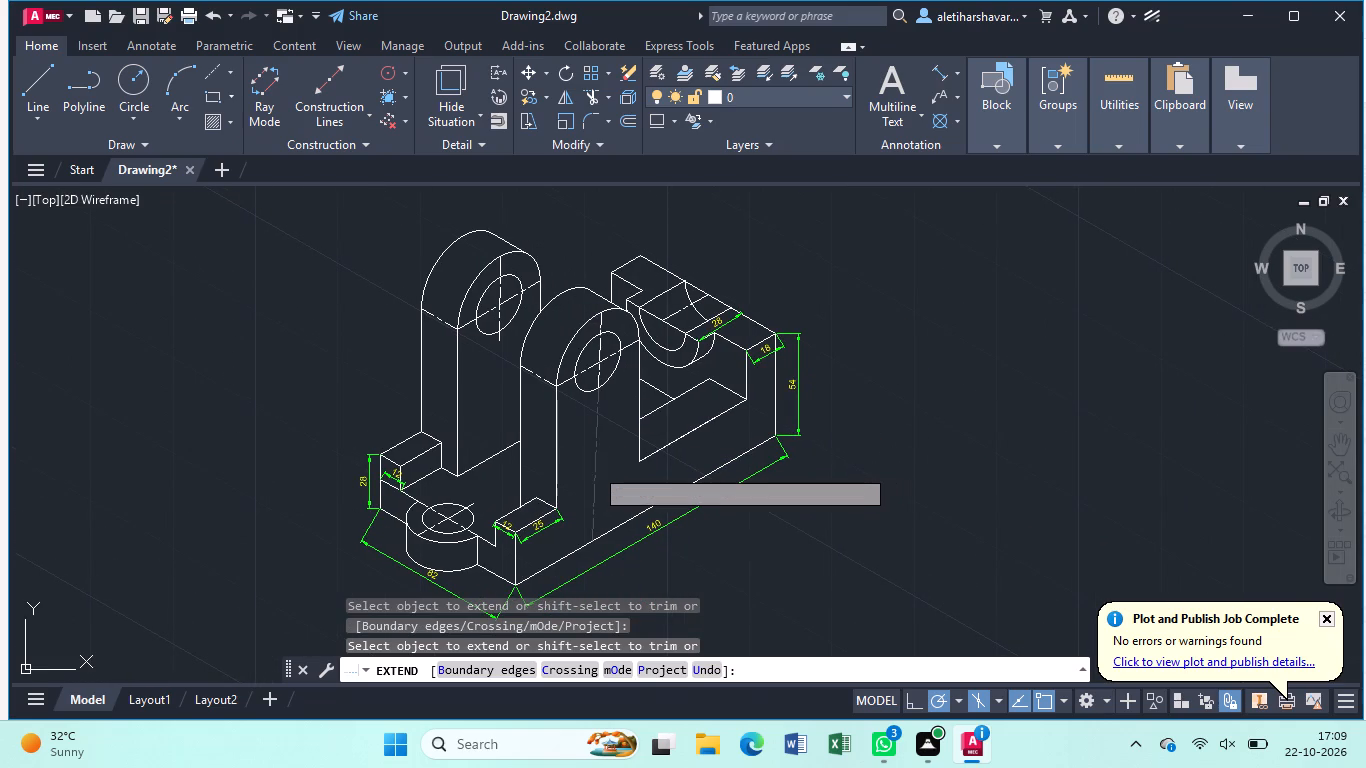
shift+click(594, 467)
shift+click(599, 376)
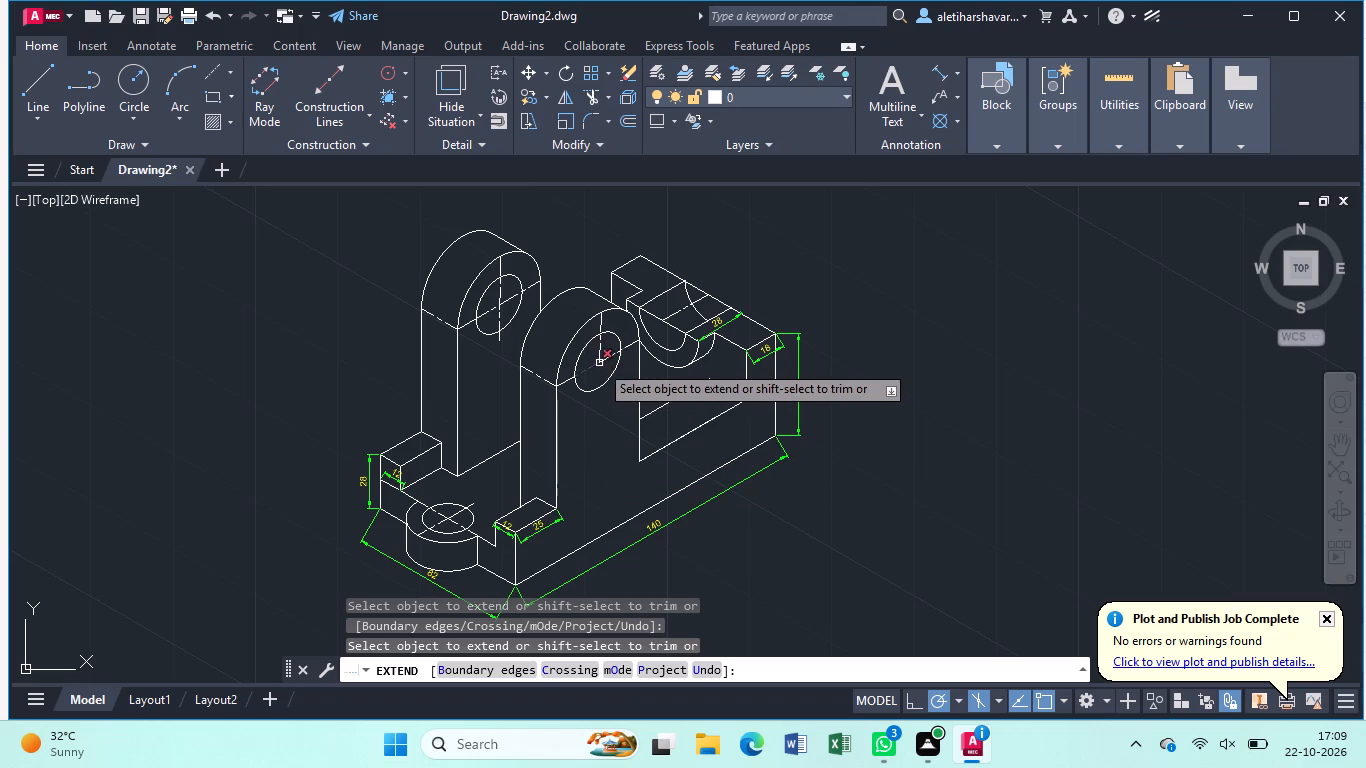
shift+click(600, 351)
shift+click(602, 328)
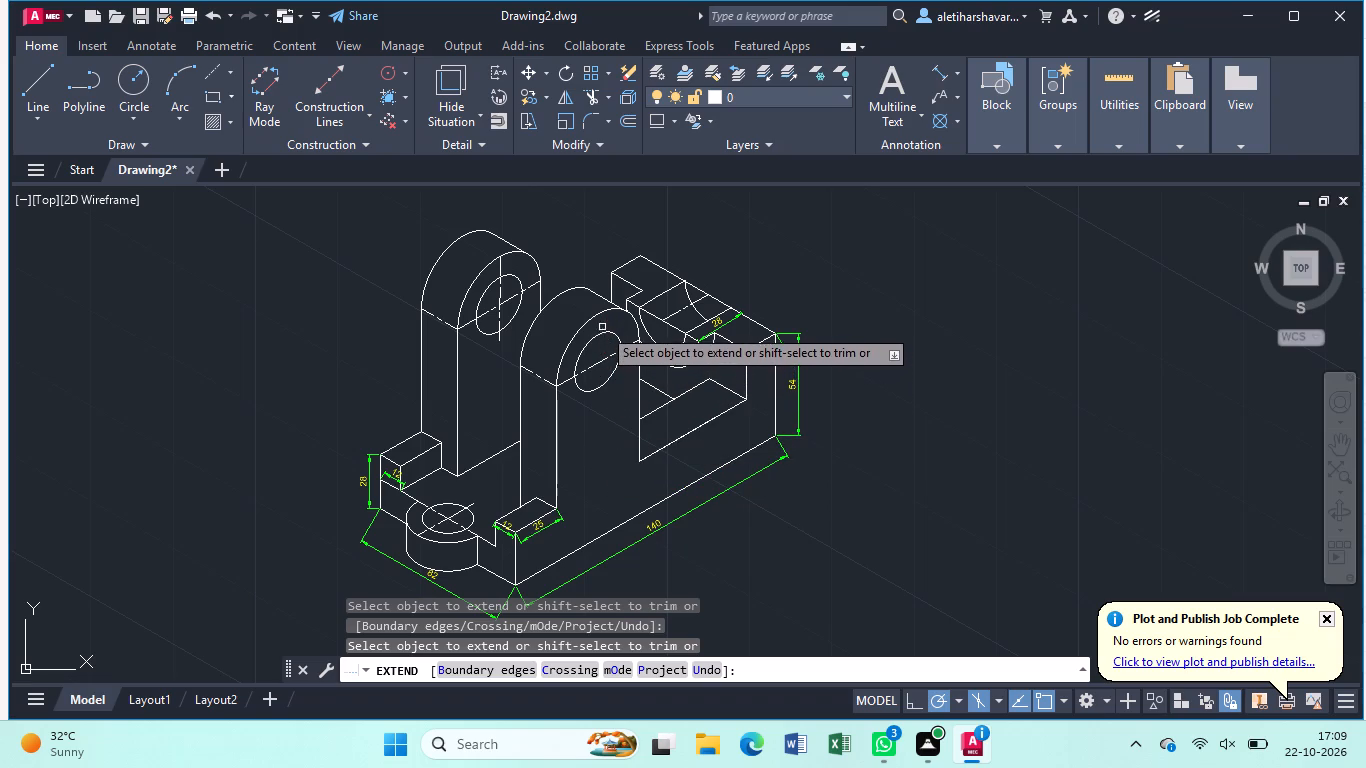
key(Escape)
Draw a vertical line from the centre of the front upright's hole down to the base's long bottom edge.
key(l)
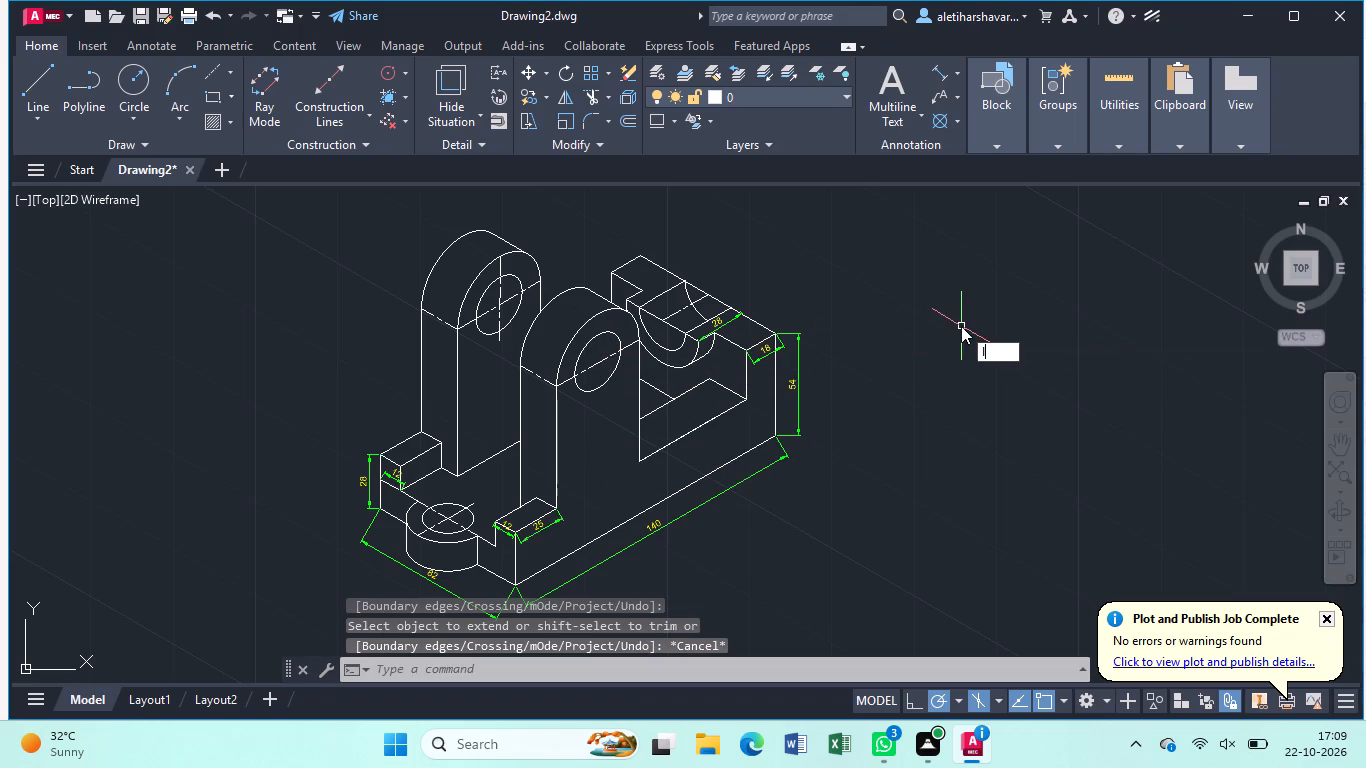
key(Return)
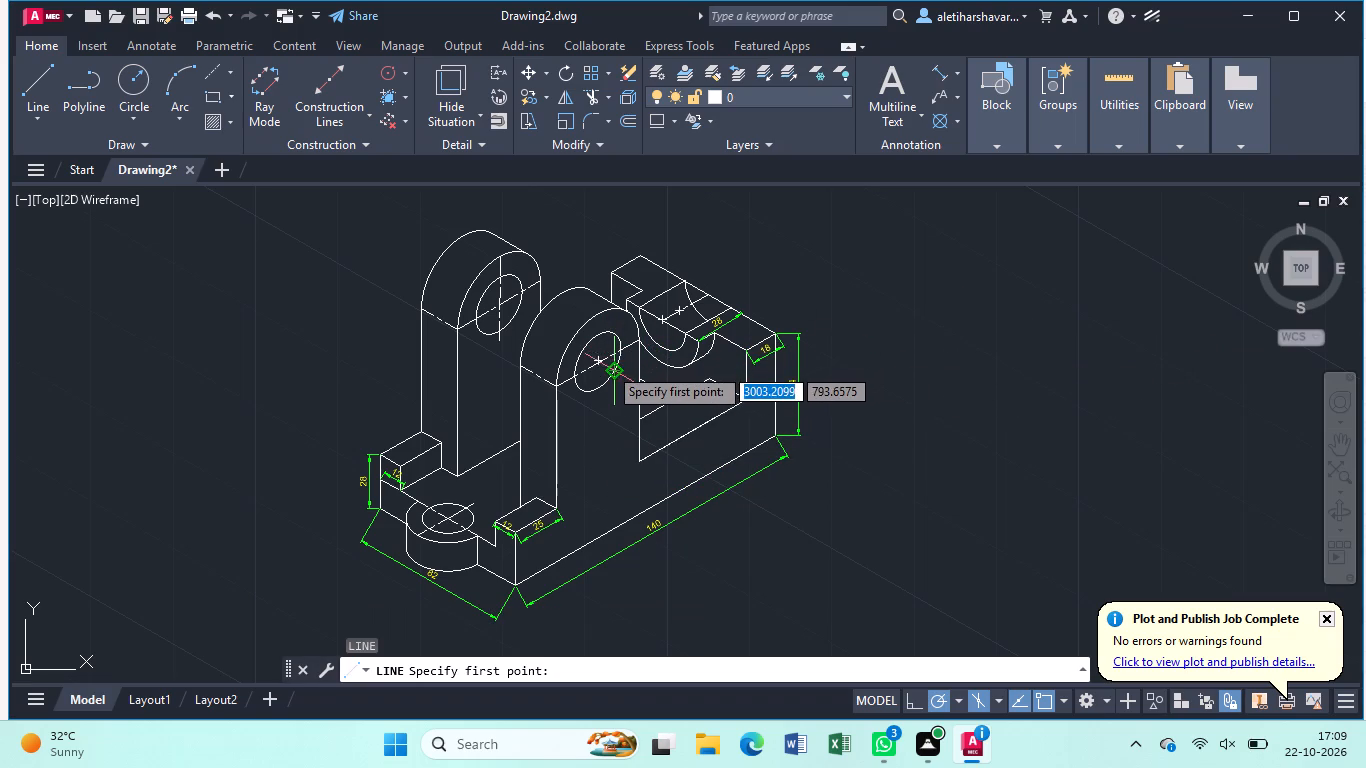
click(597, 355)
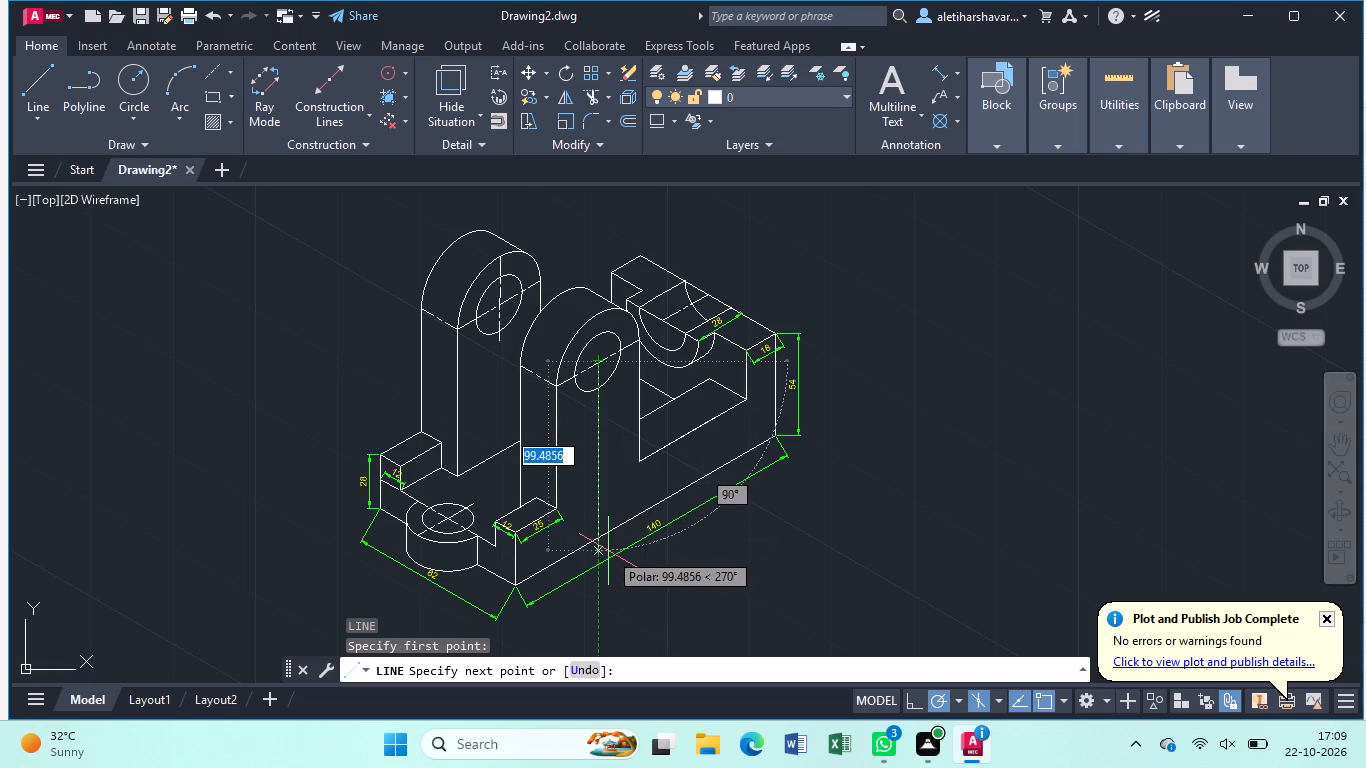
scroll(608, 543, up, 3)
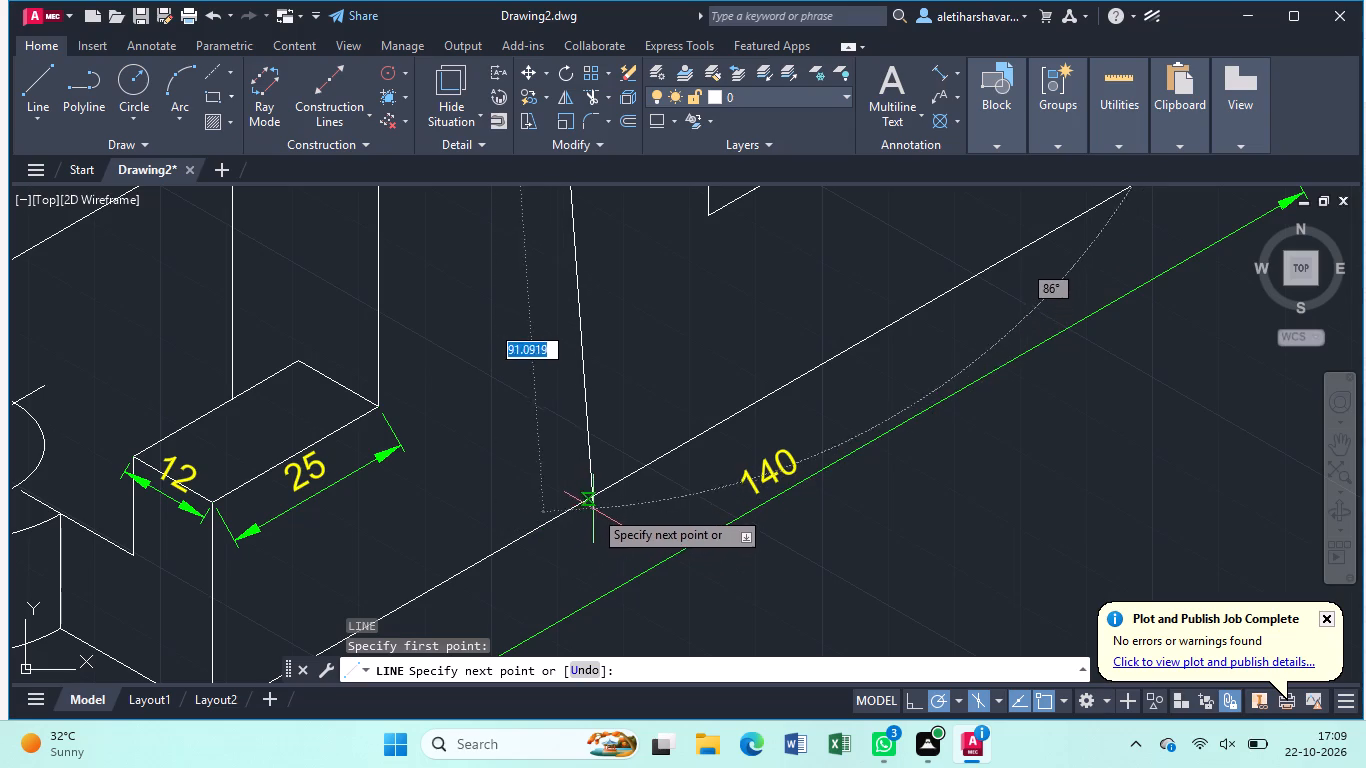
click(544, 535)
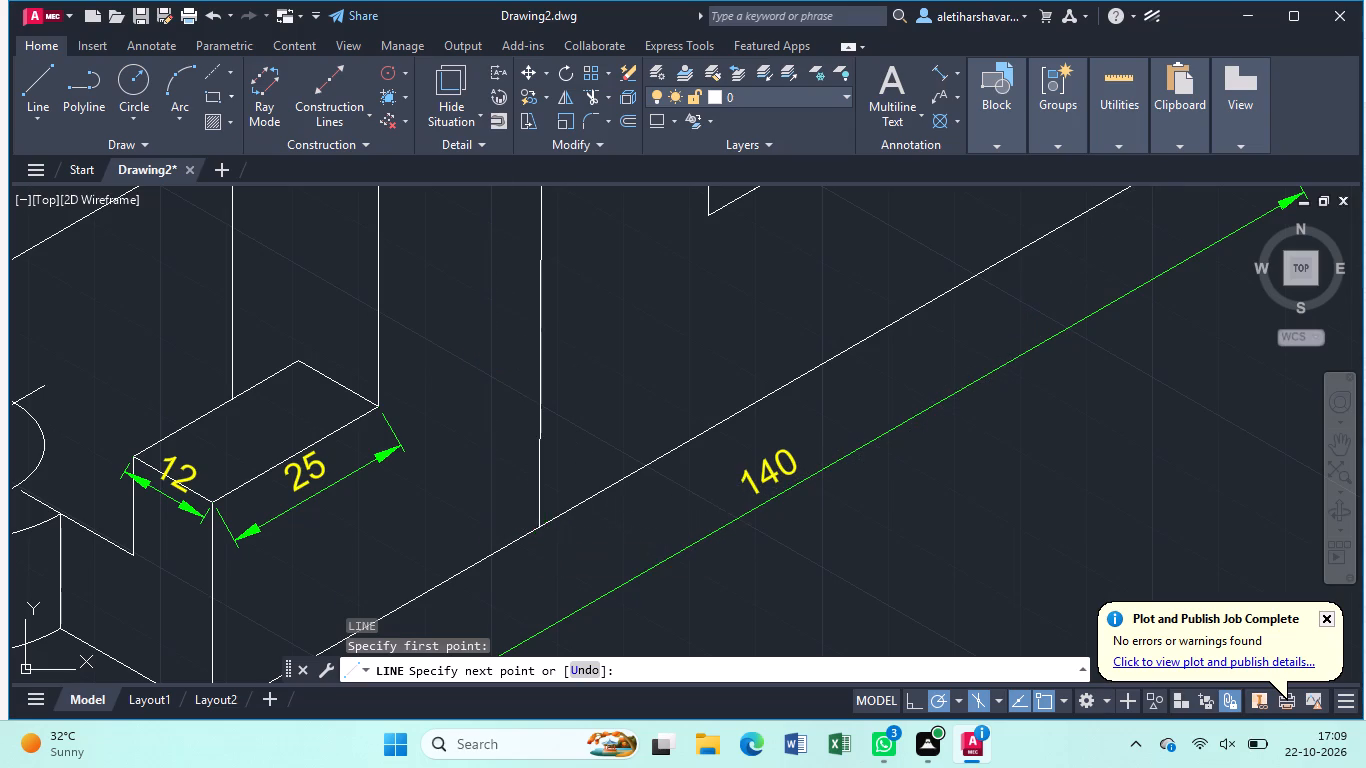
key(Escape)
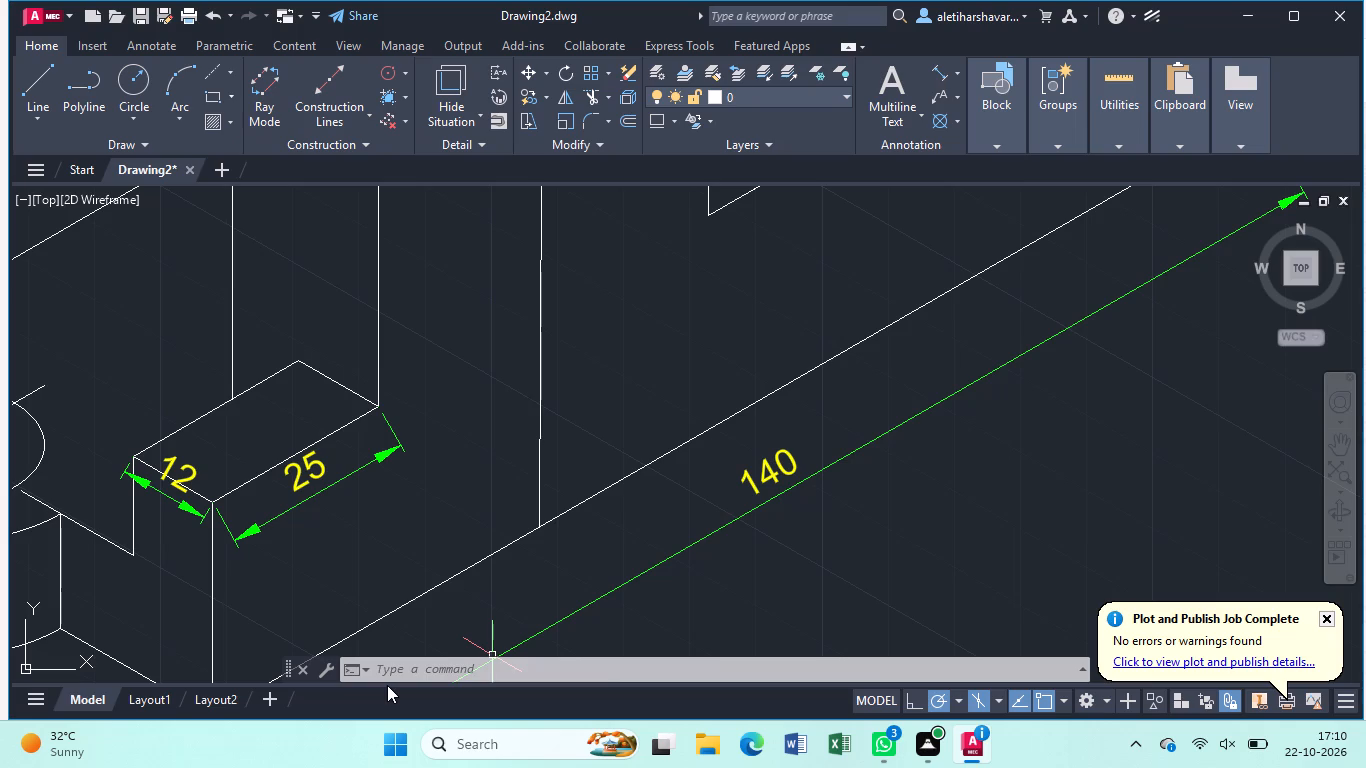
Add an aligned dimension from the vertical line's foot to the far bottom corner, placed above the edge, with its text overridden to 90.
scroll(406, 698, down, 2)
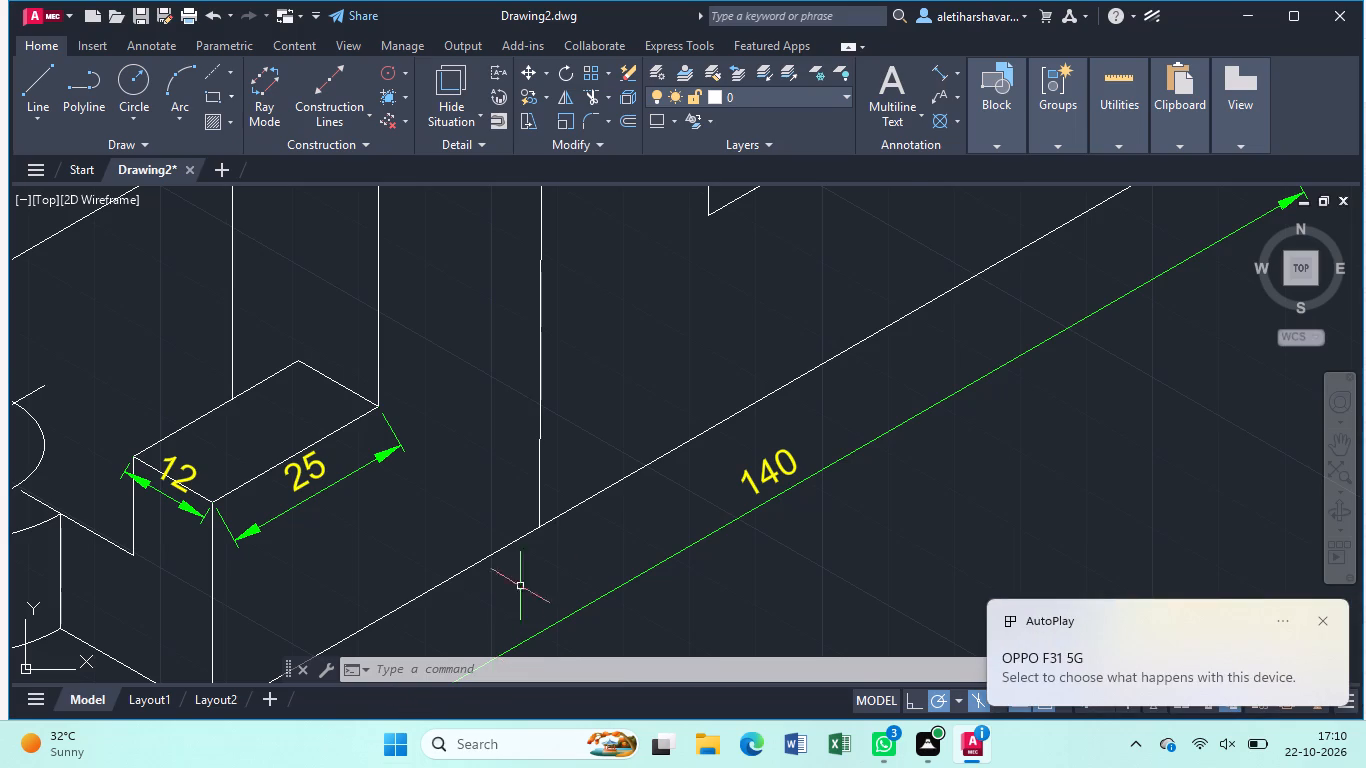
scroll(554, 539, down, 2)
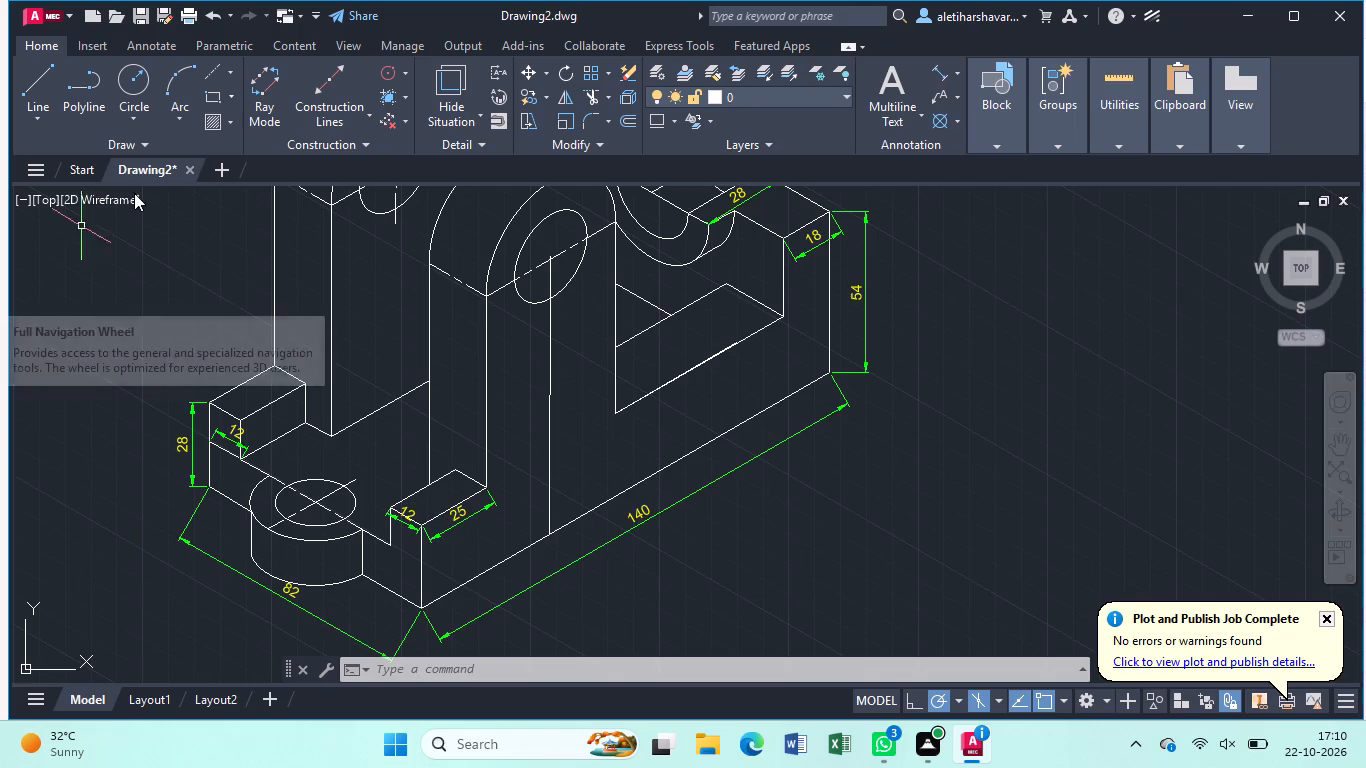
click(938, 71)
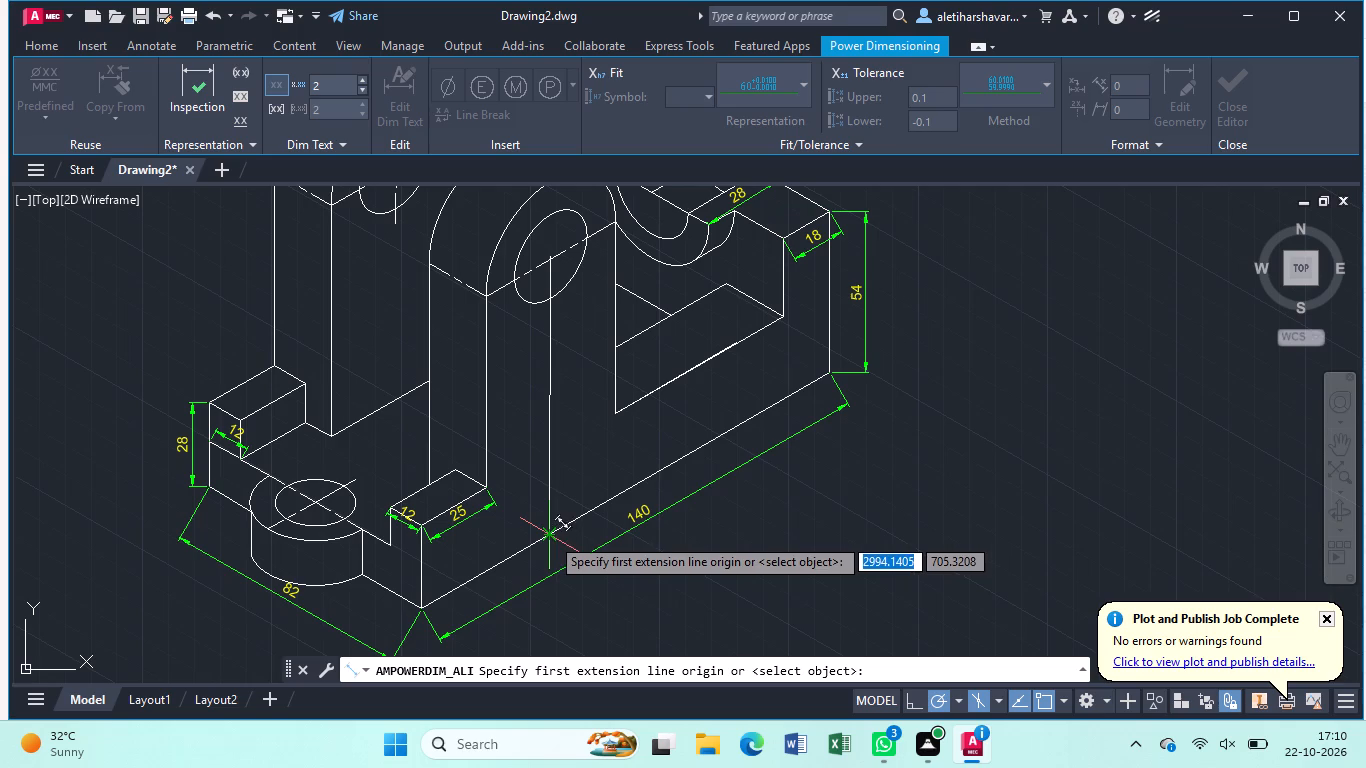
drag(550, 536, 561, 533)
click(831, 374)
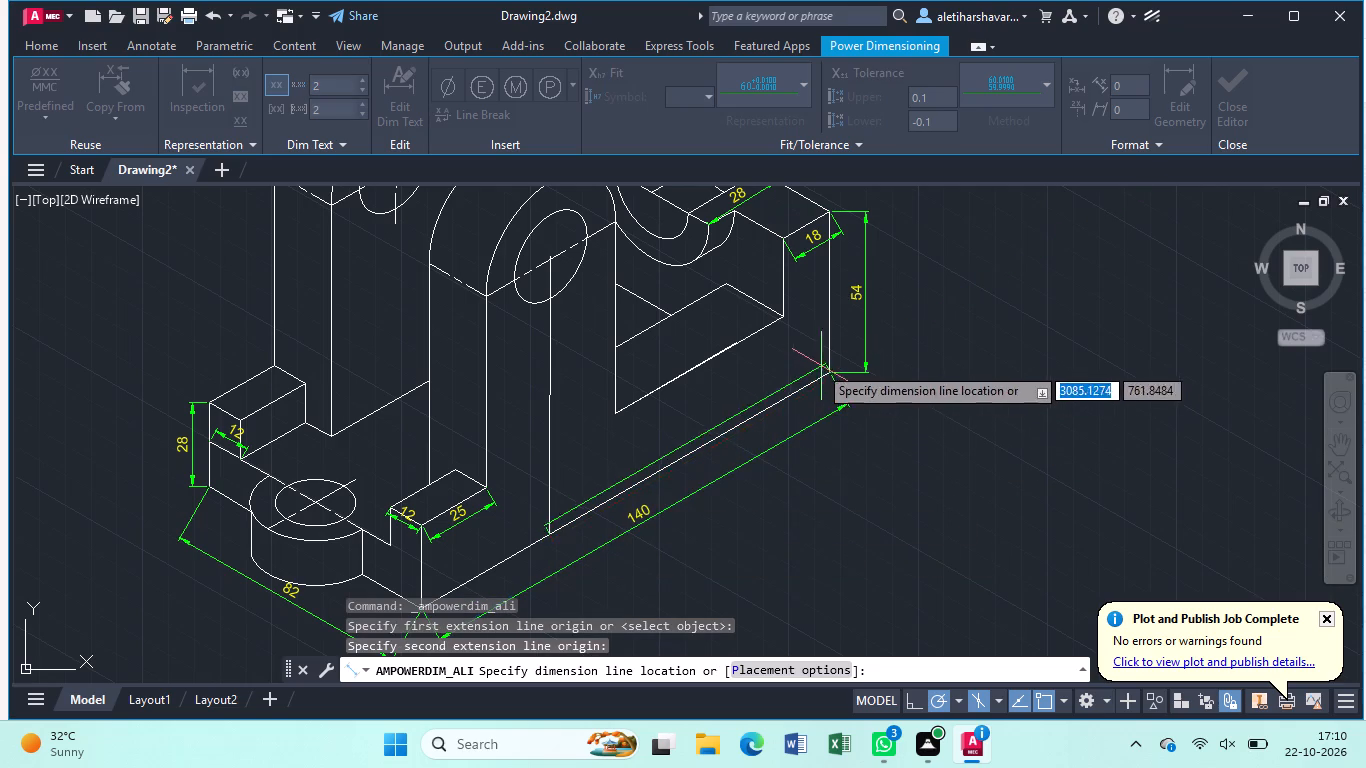
click(812, 356)
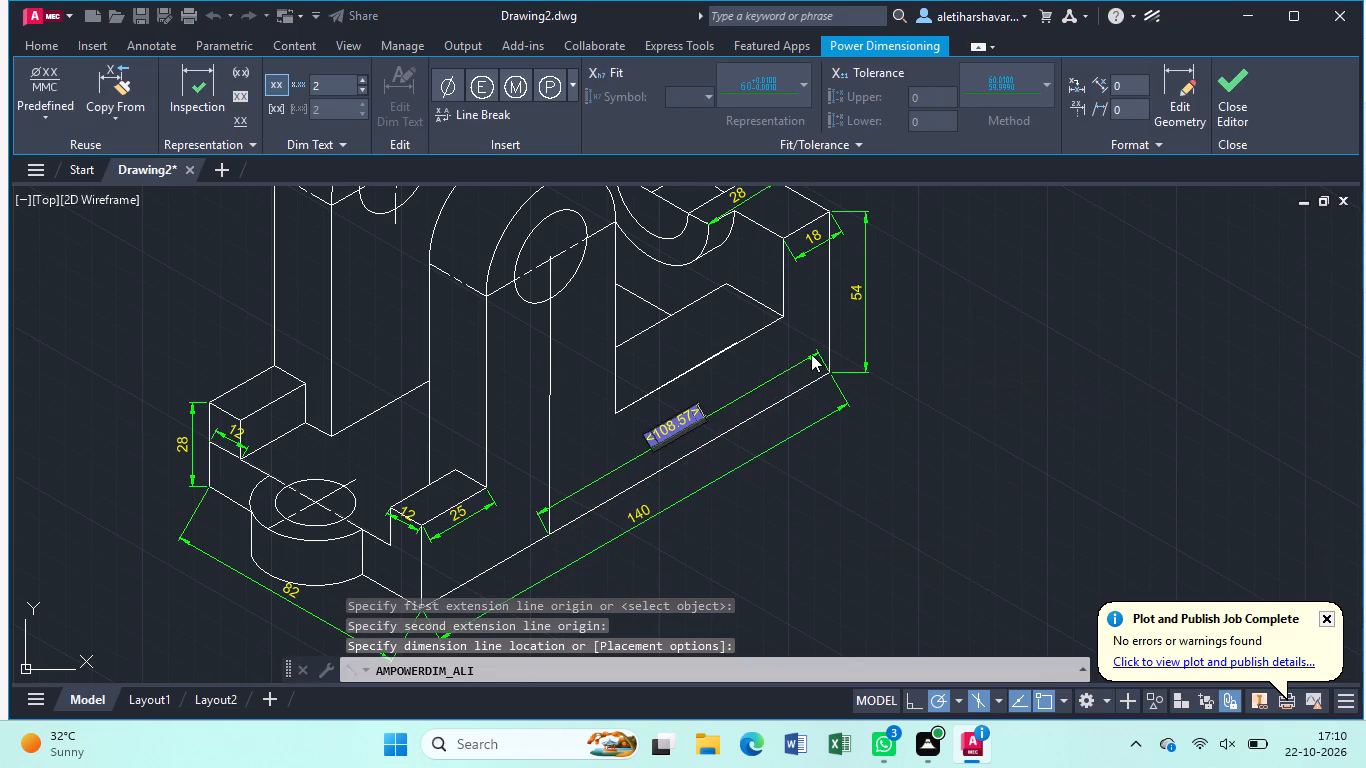
key(BackSpace)
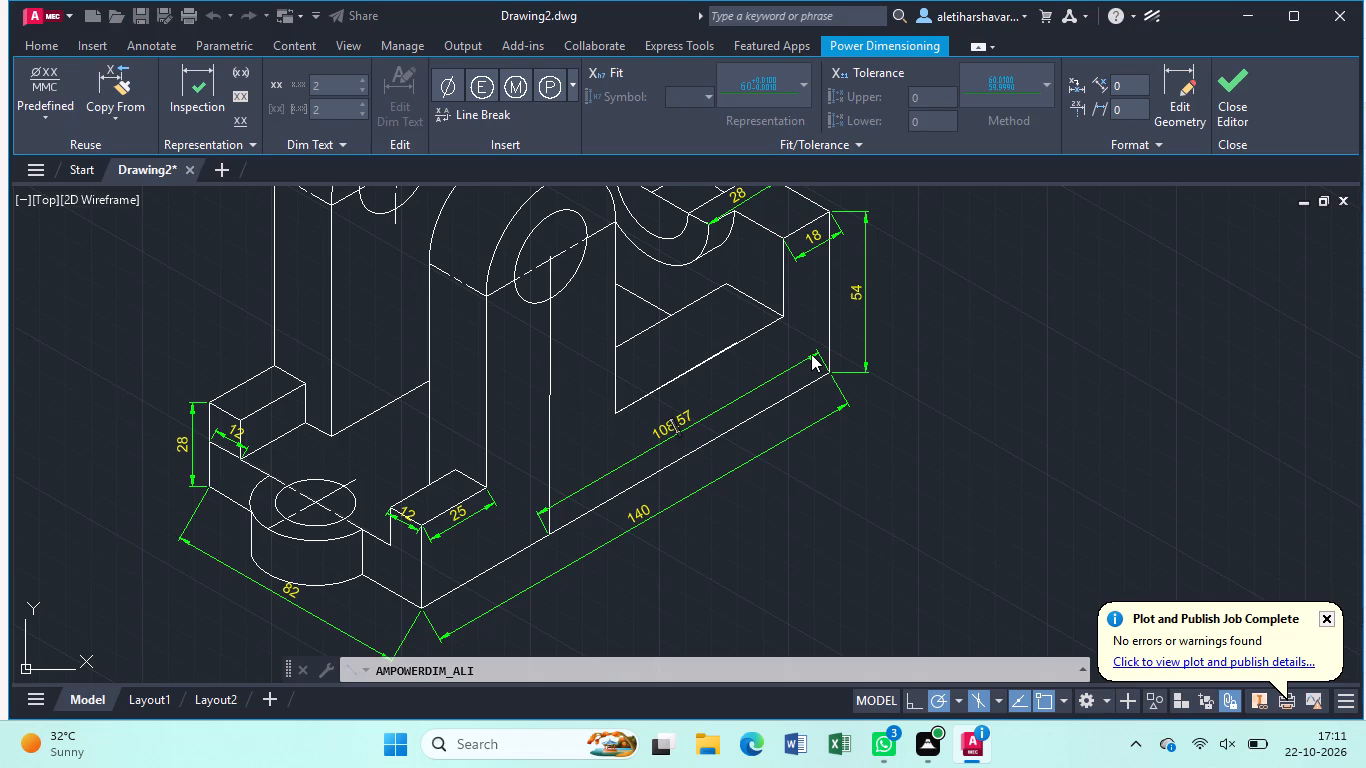
text(90)
key(Return)
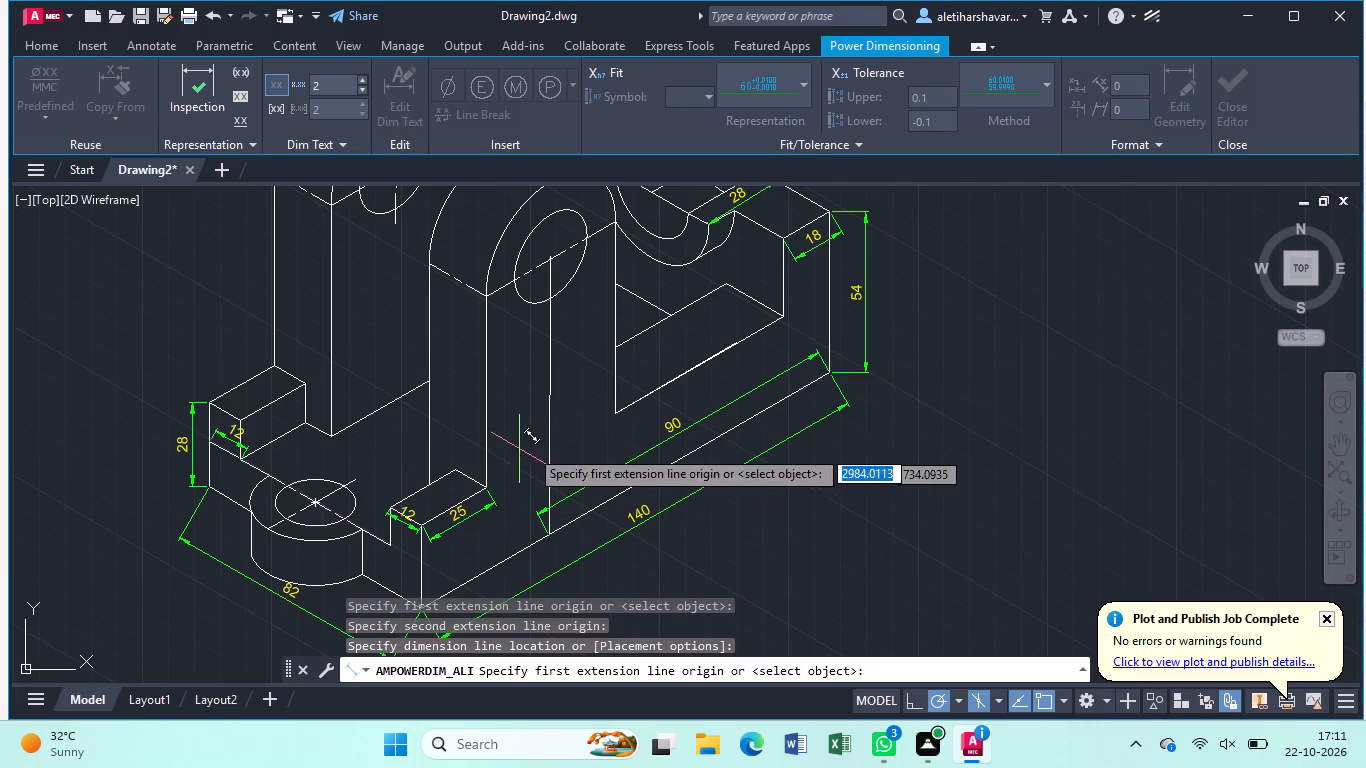
Add an aligned dimension along the vertical line from the front hole's centre to the bottom edge, placed on the boss side.
click(548, 262)
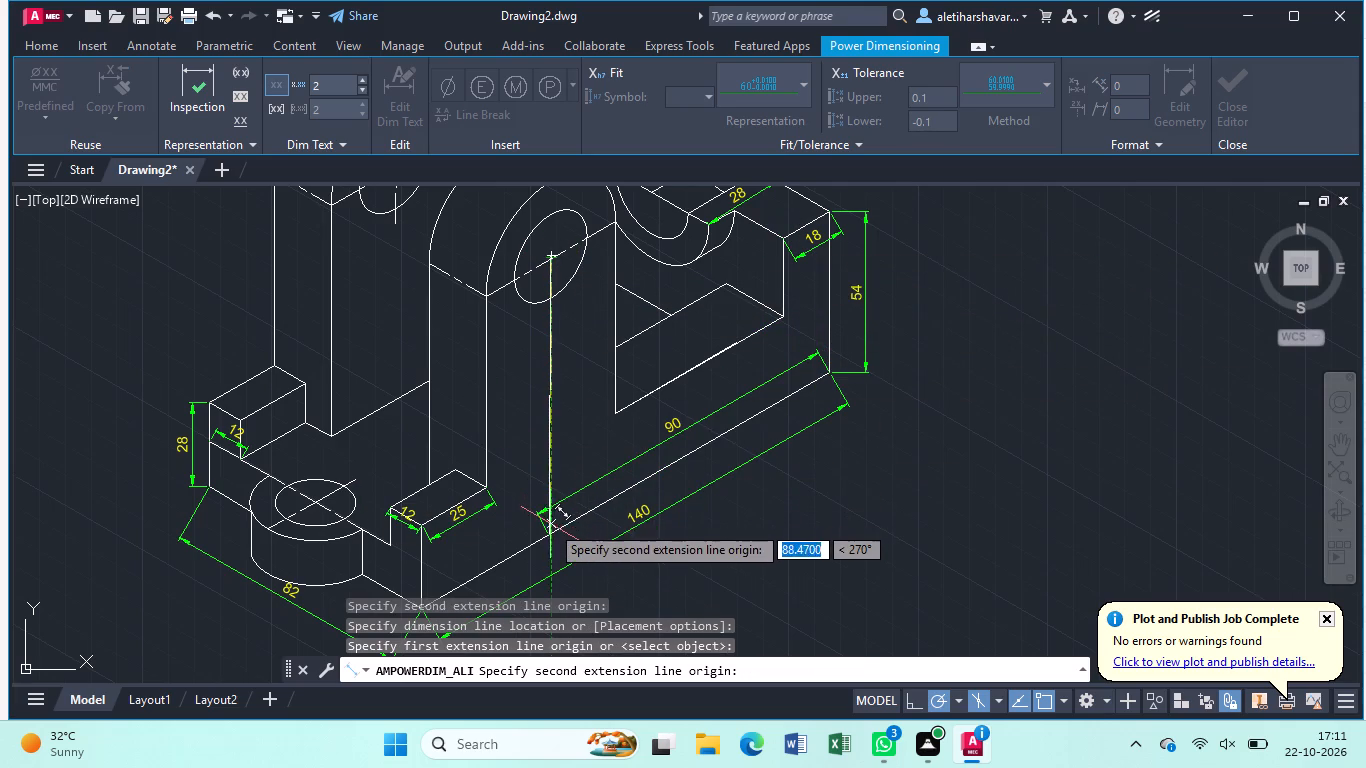
click(550, 528)
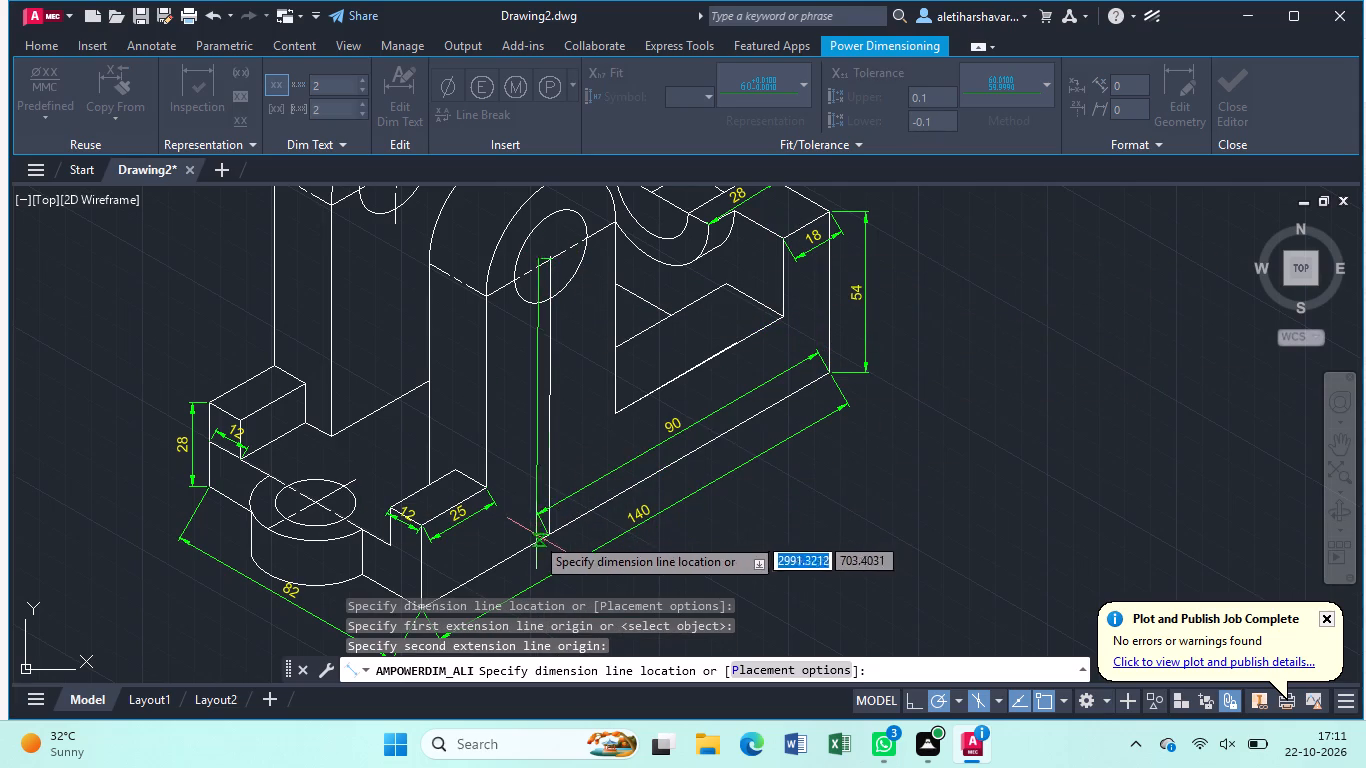
click(528, 537)
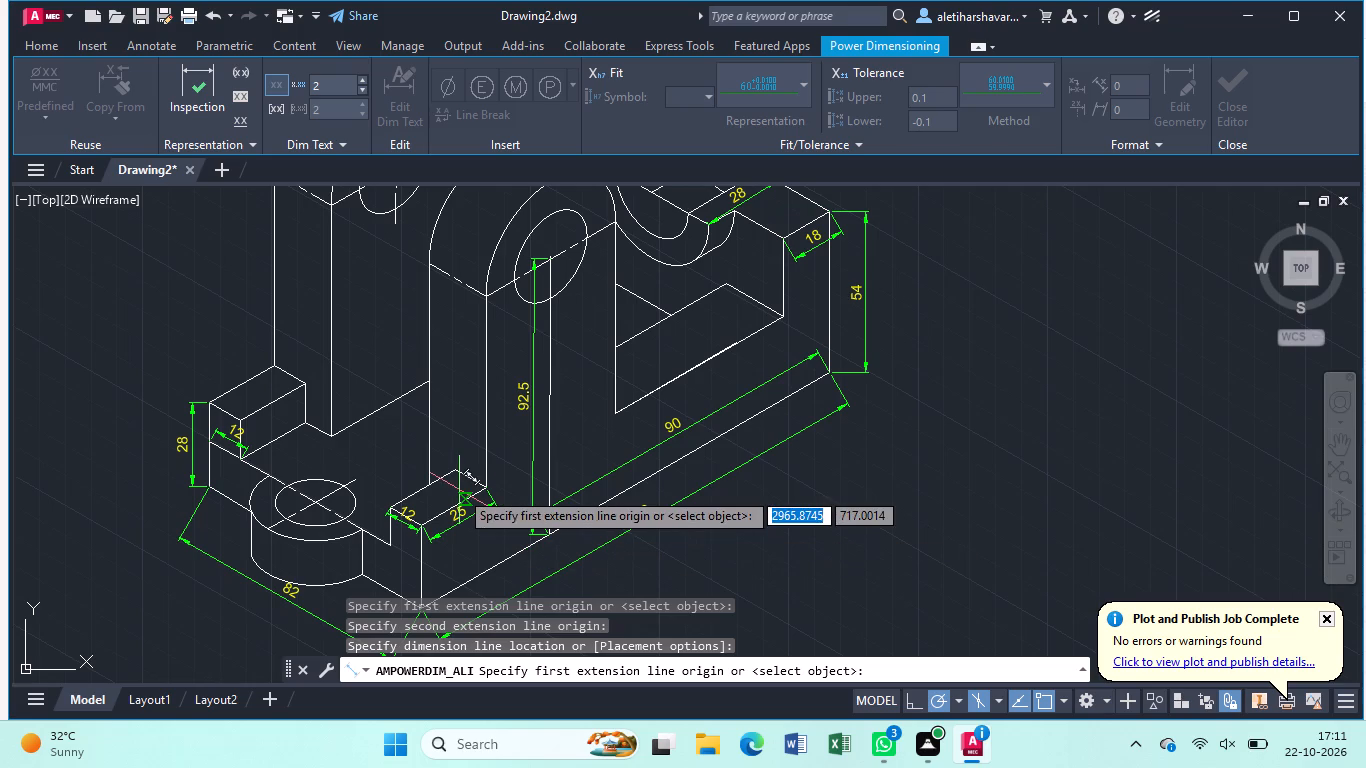
key(Escape)
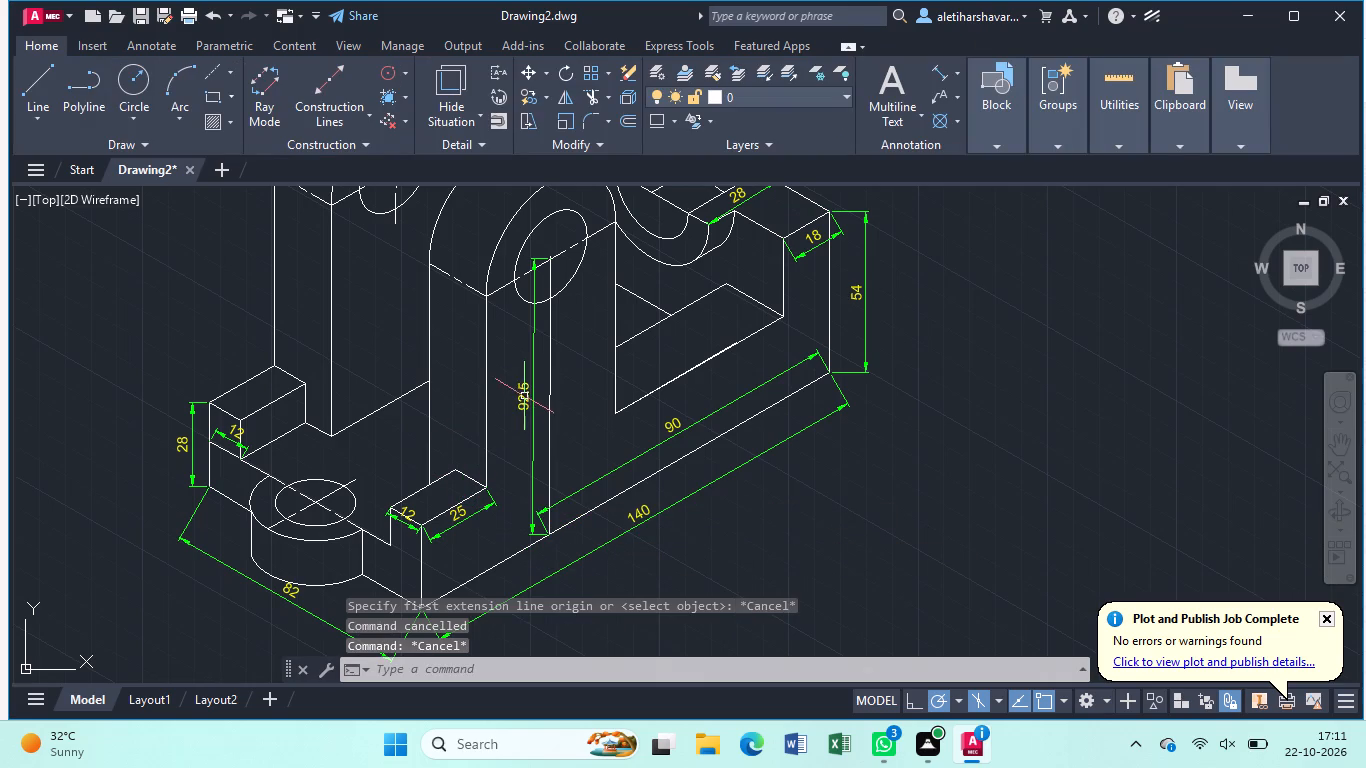
Select the vertical dimension between the front hole's centre and the base's bottom edge.
click(524, 395)
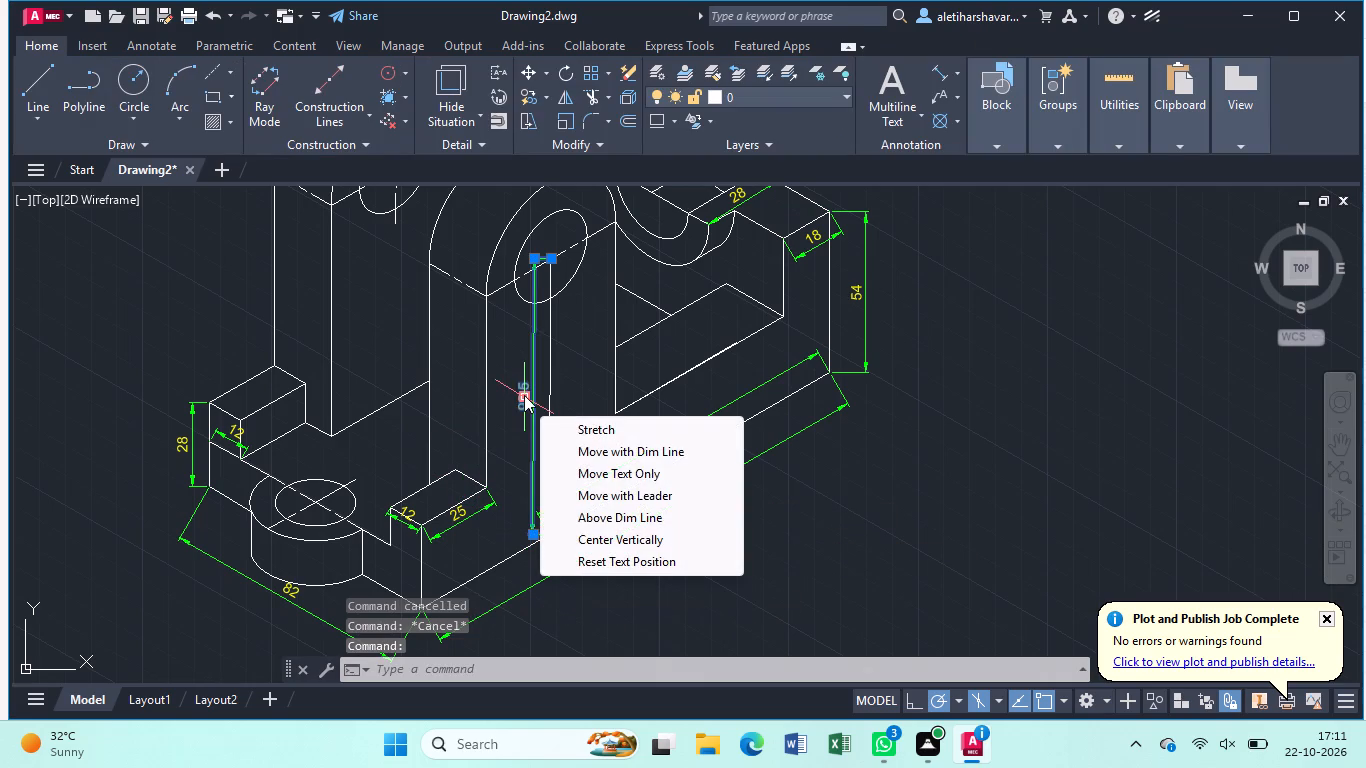
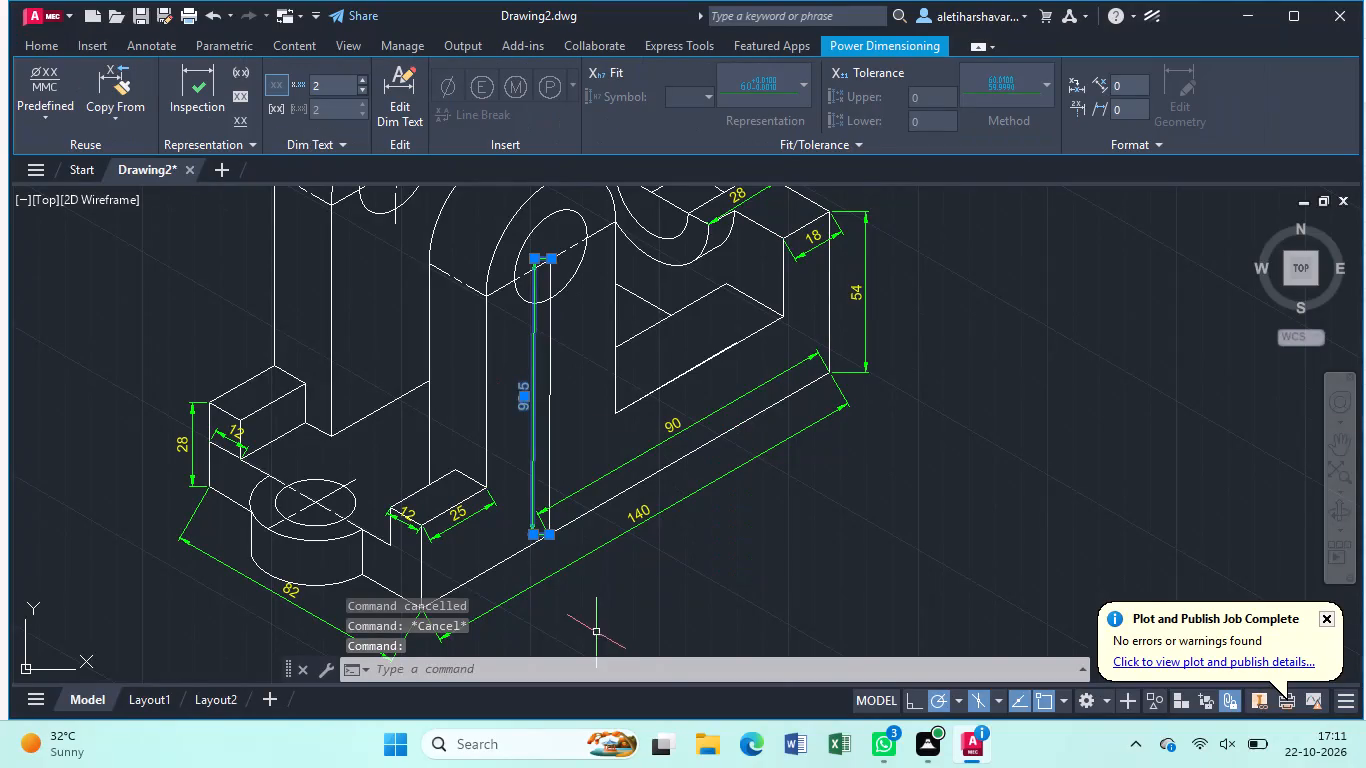
Override the text of the vertical dimension running from the base edge up to the front upright's hole centre with 65.
click(401, 83)
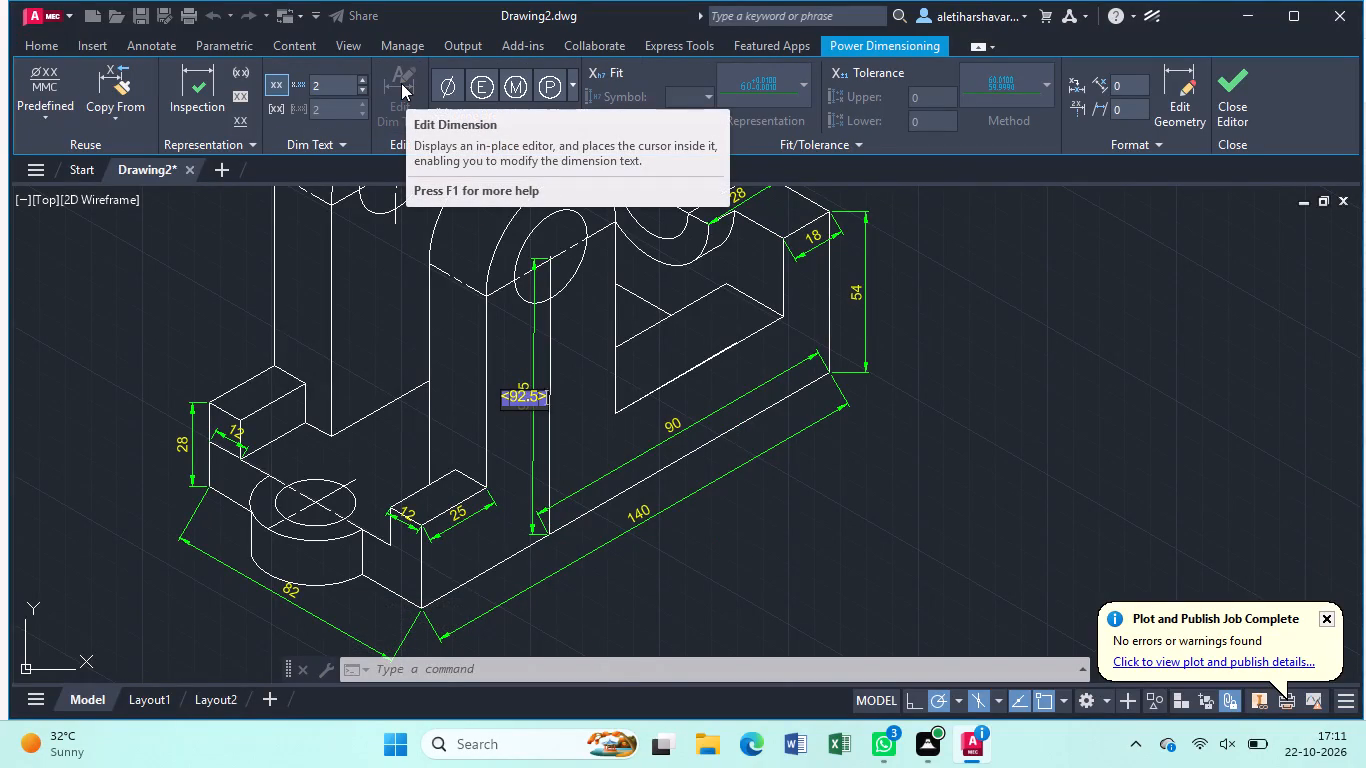
key(BackSpace)
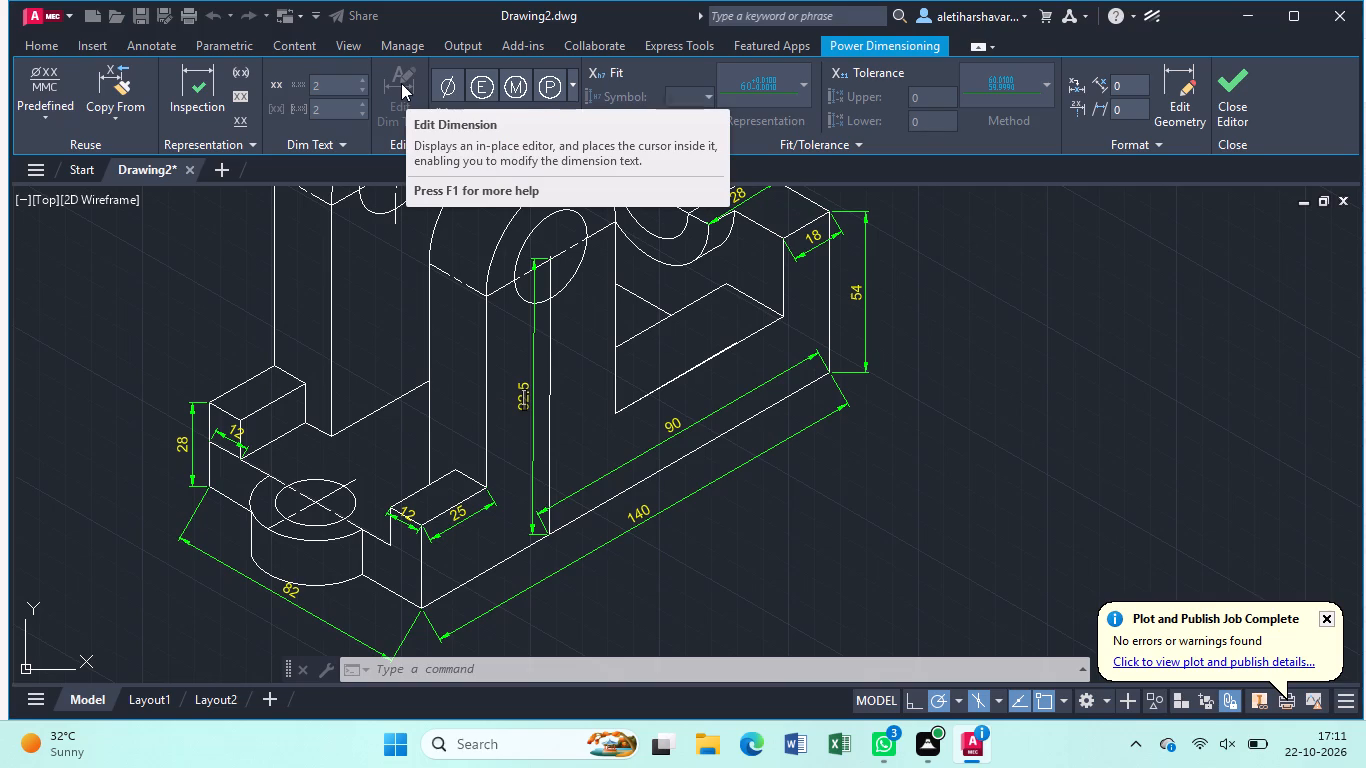
text(65)
key(Return)
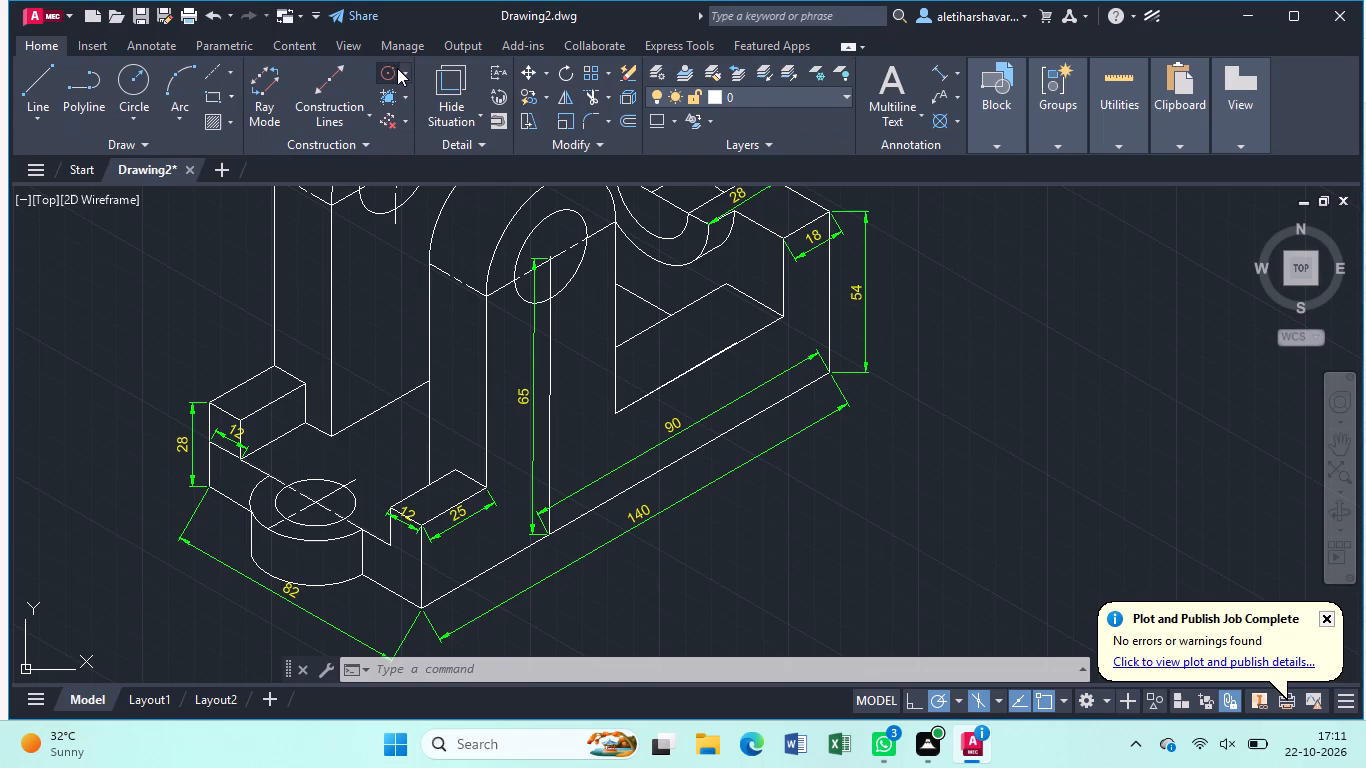
Add an aligned dimension to the short vertical edge where the rounded boss meets the base's end face, keeping the default text.
scroll(405, 308, down, 2)
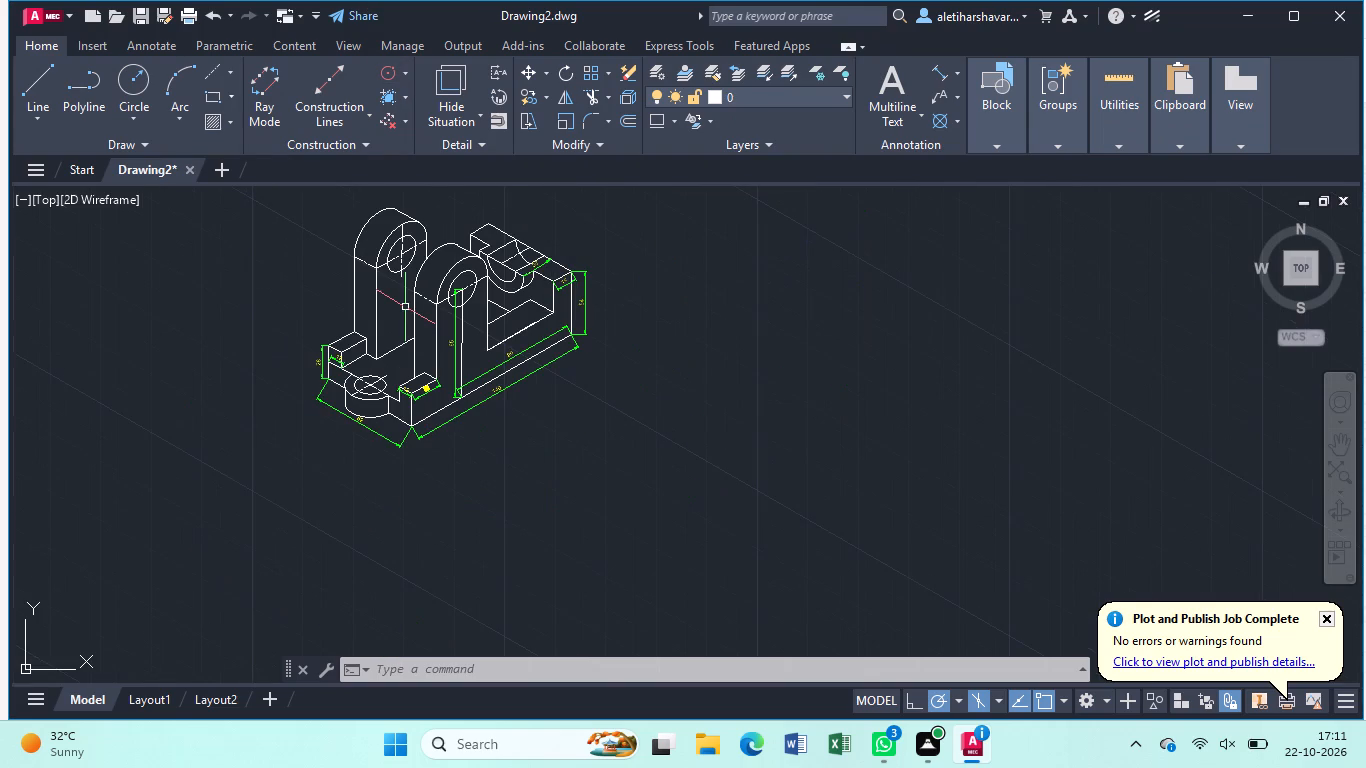
scroll(405, 307, up, 1)
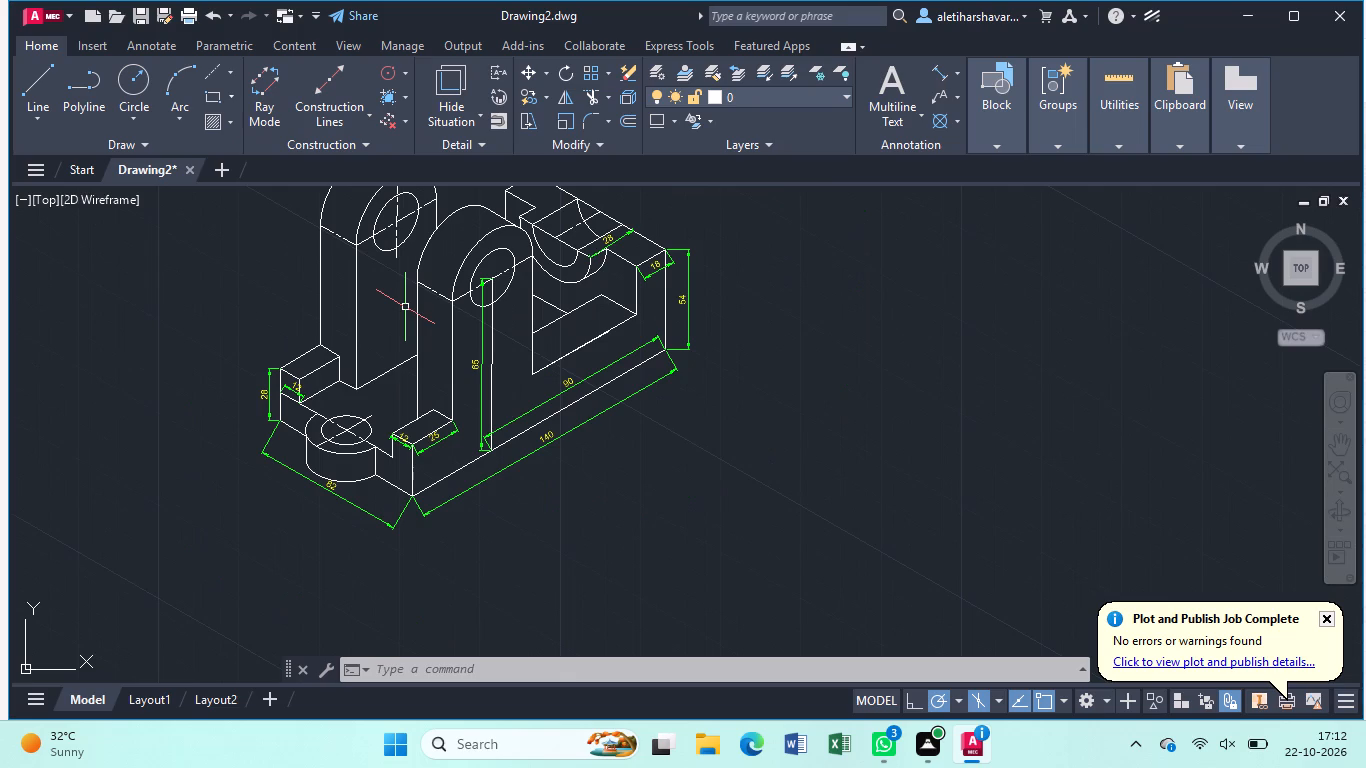
scroll(405, 307, up, 1)
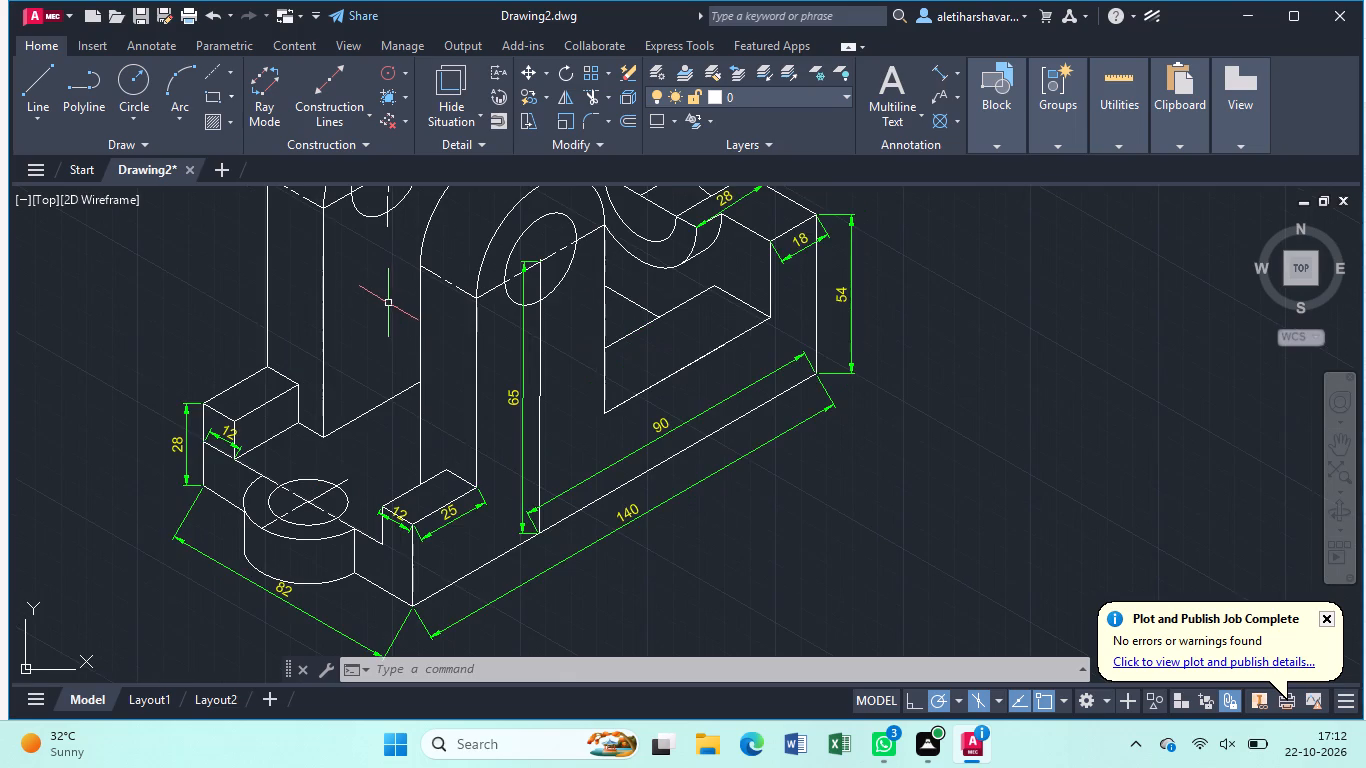
click(935, 67)
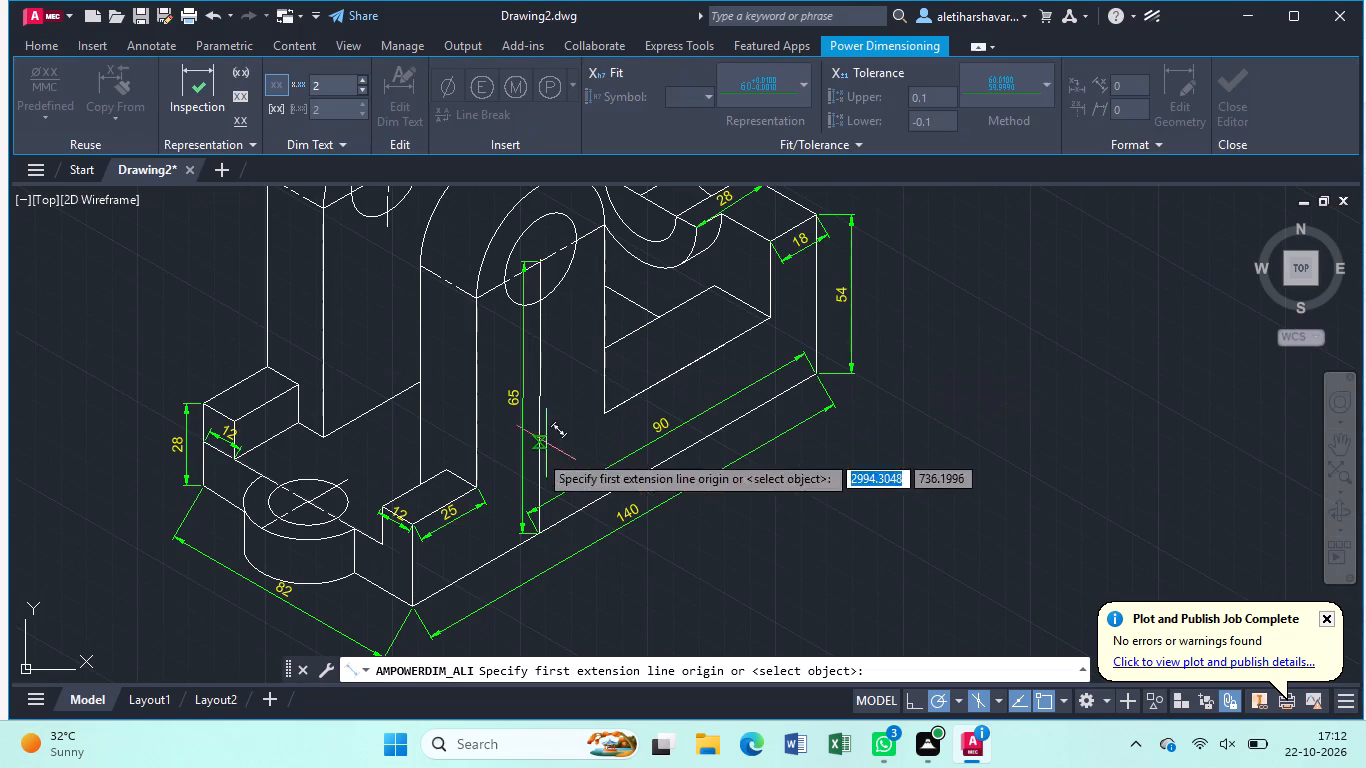
click(354, 528)
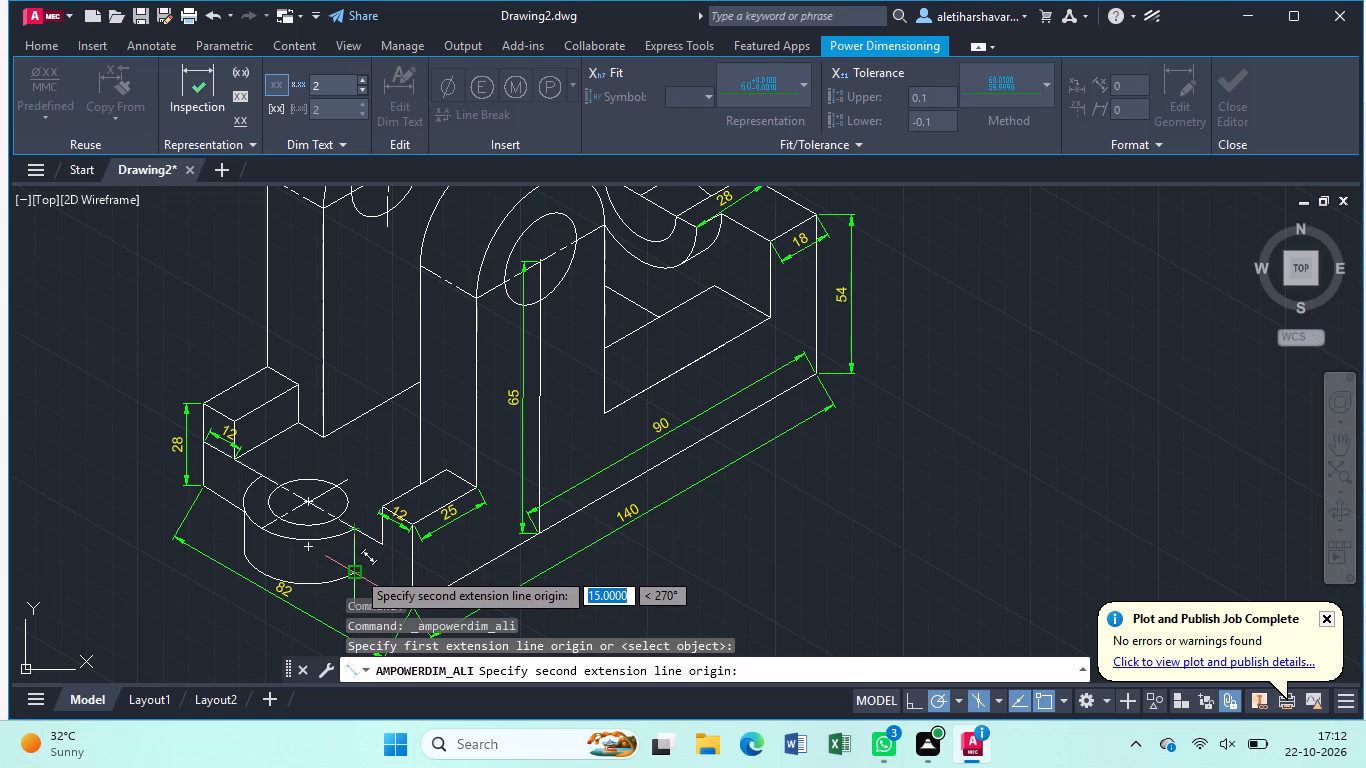
click(356, 570)
click(367, 565)
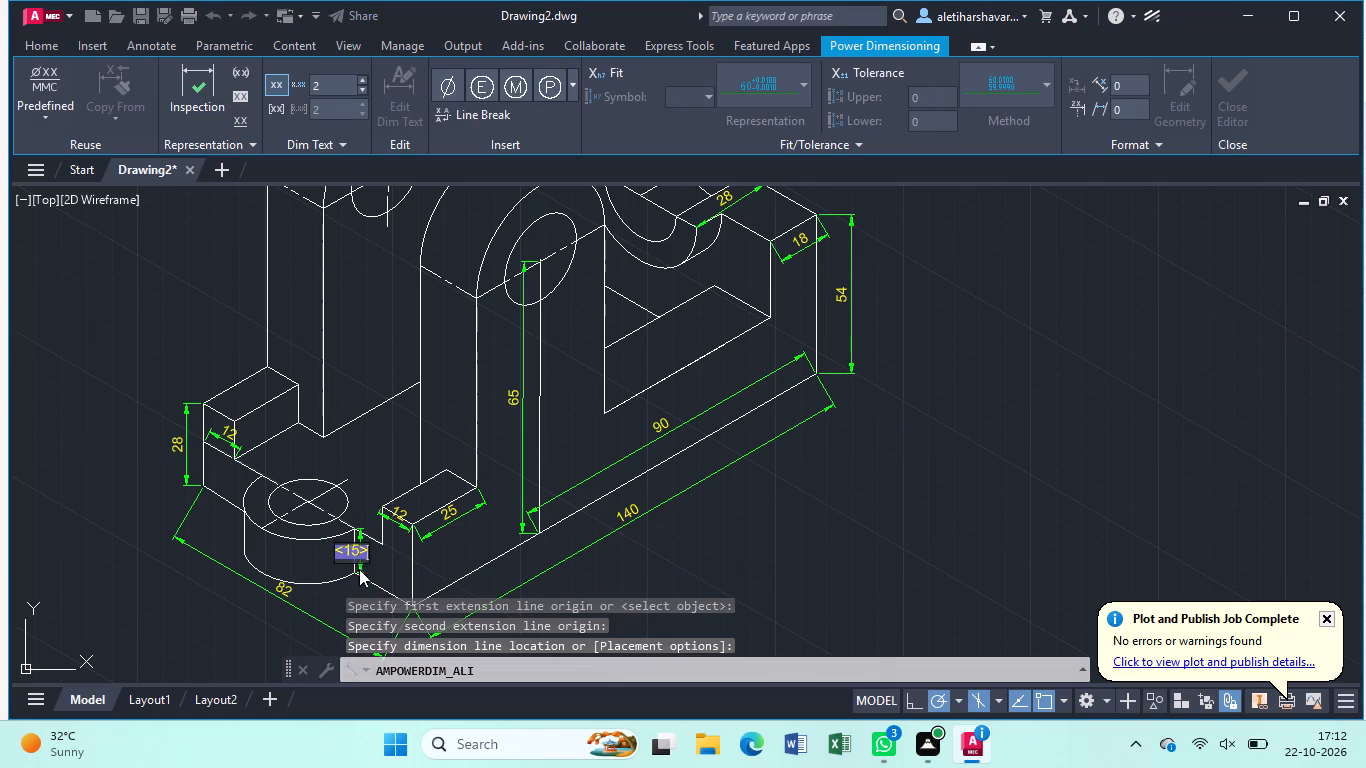
key(Return)
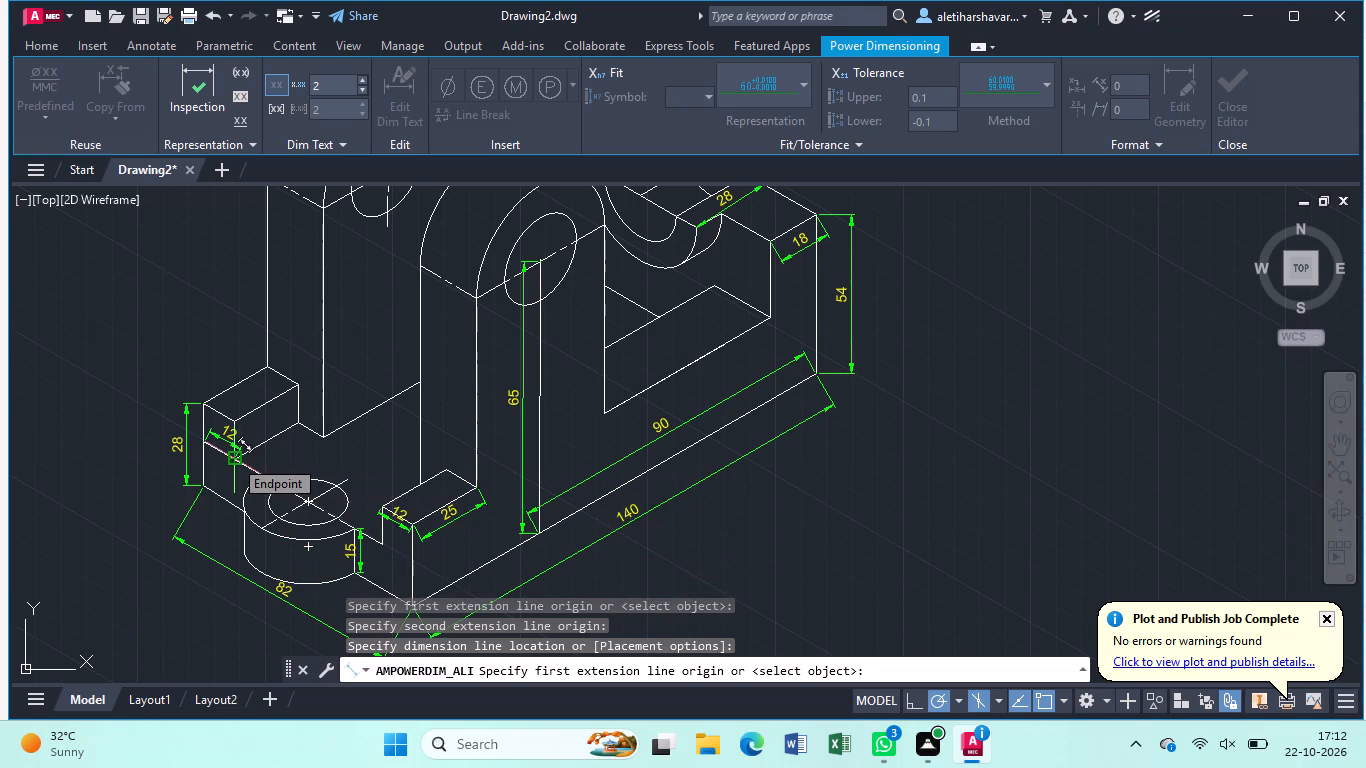
key(Escape)
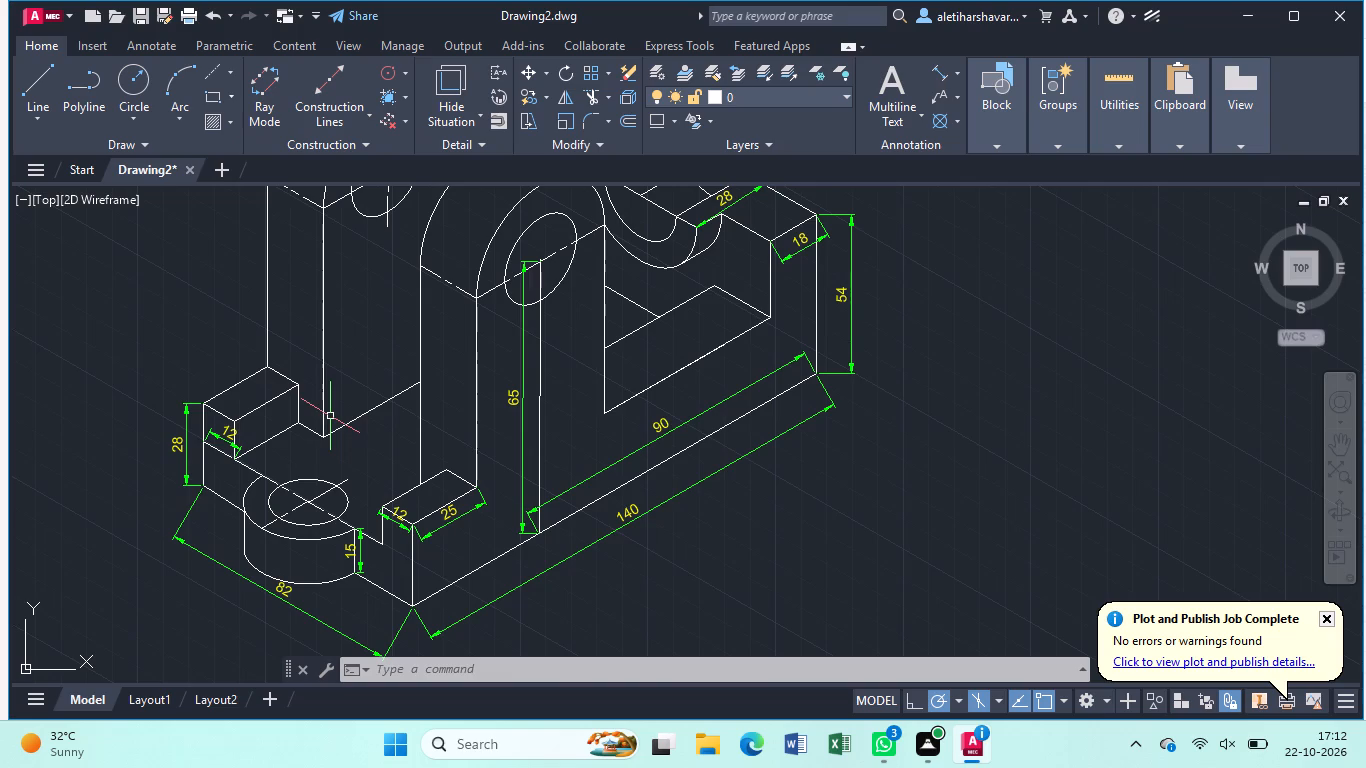
Add an aligned dimension from the rear end block's top corner to the rear upright's near edge, overriding its text with 22.
click(942, 71)
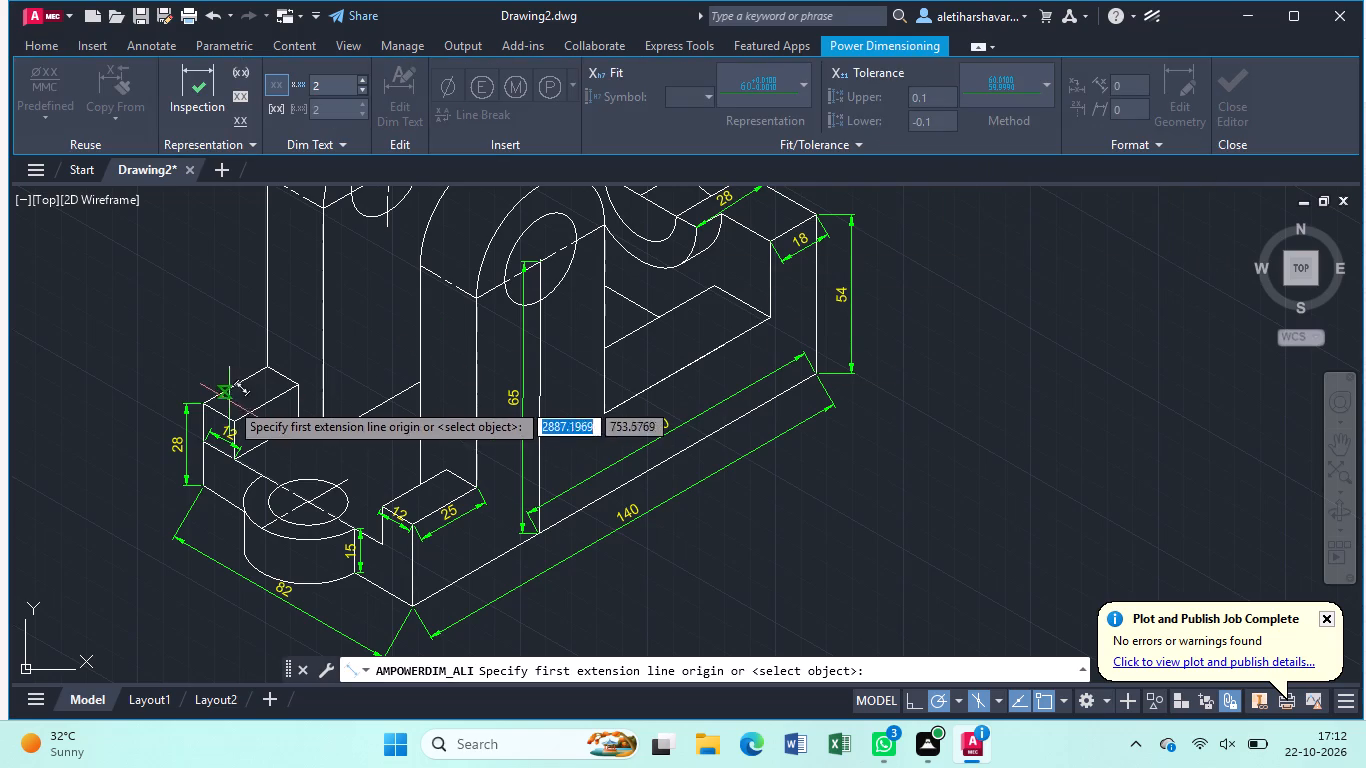
click(267, 368)
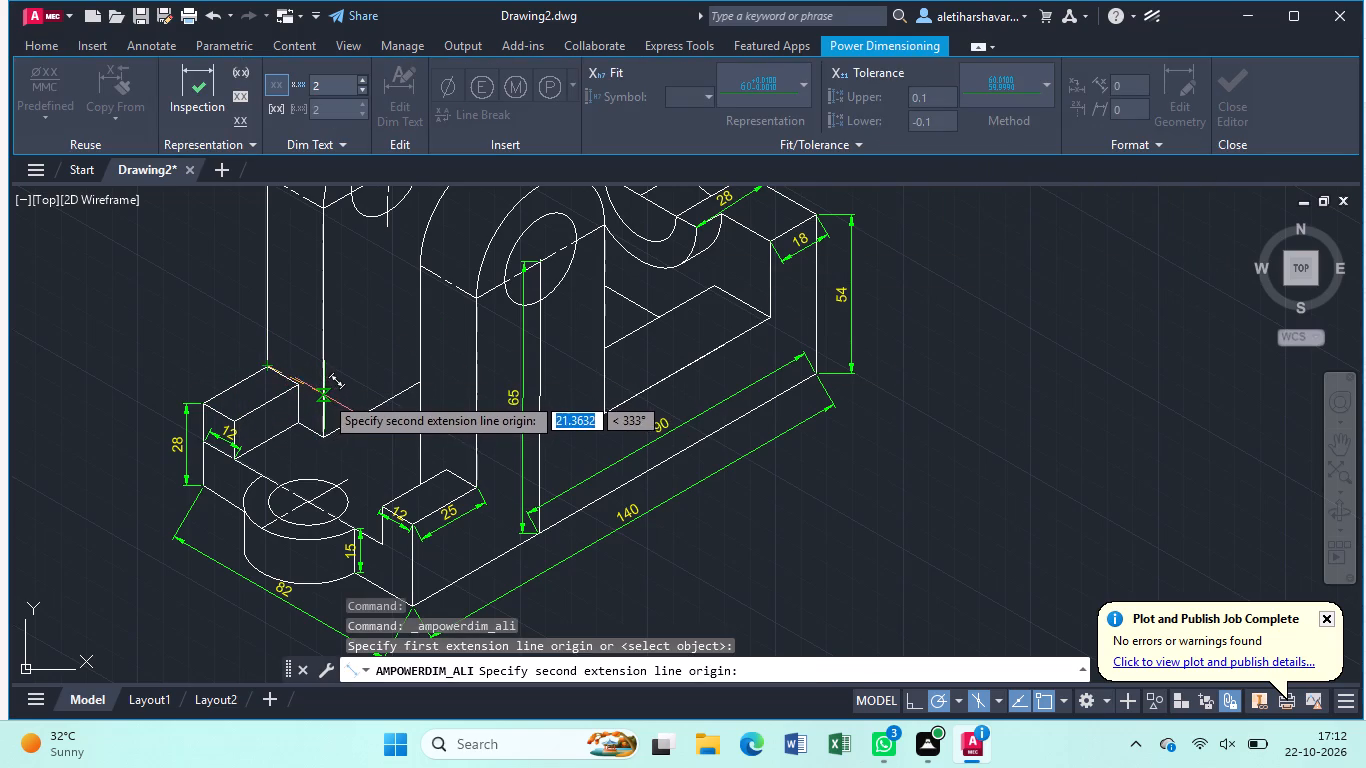
click(324, 395)
click(315, 368)
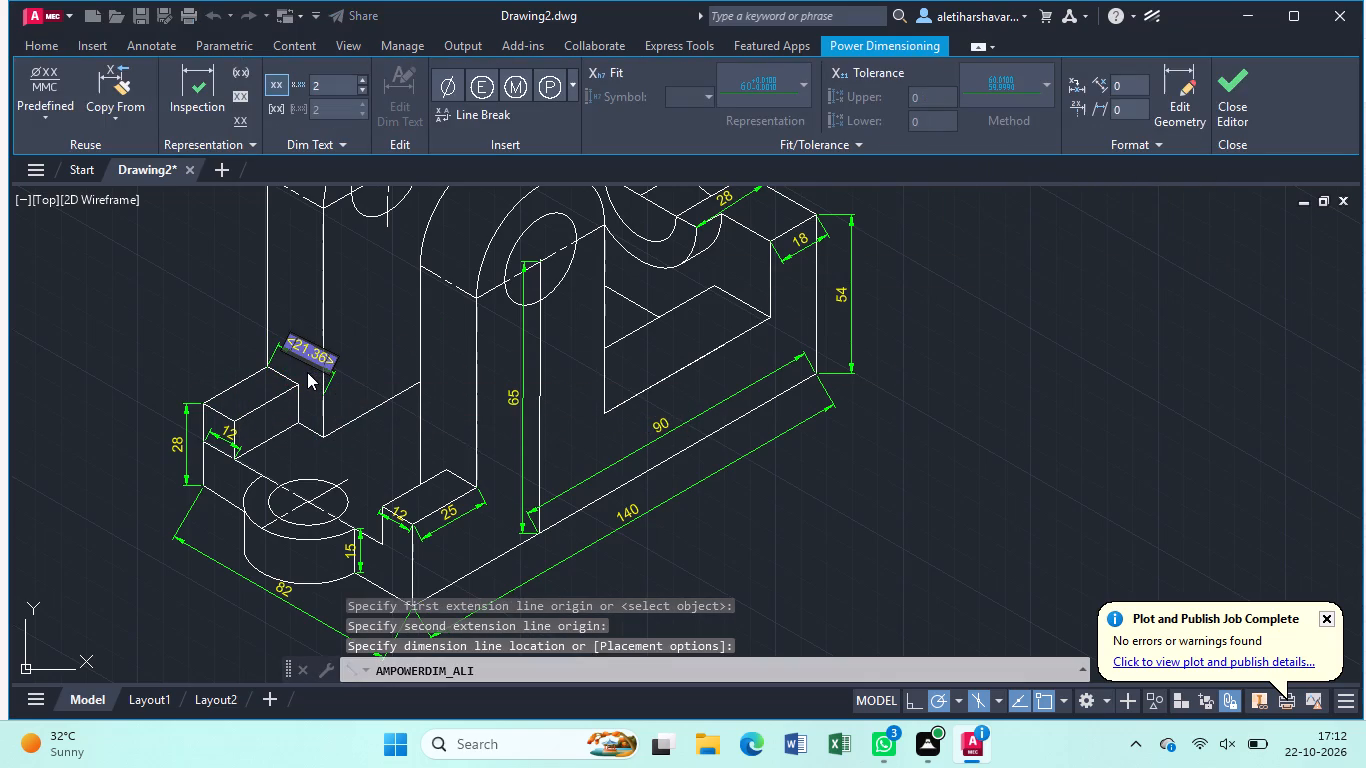
key(BackSpace)
text(22)
key(Return)
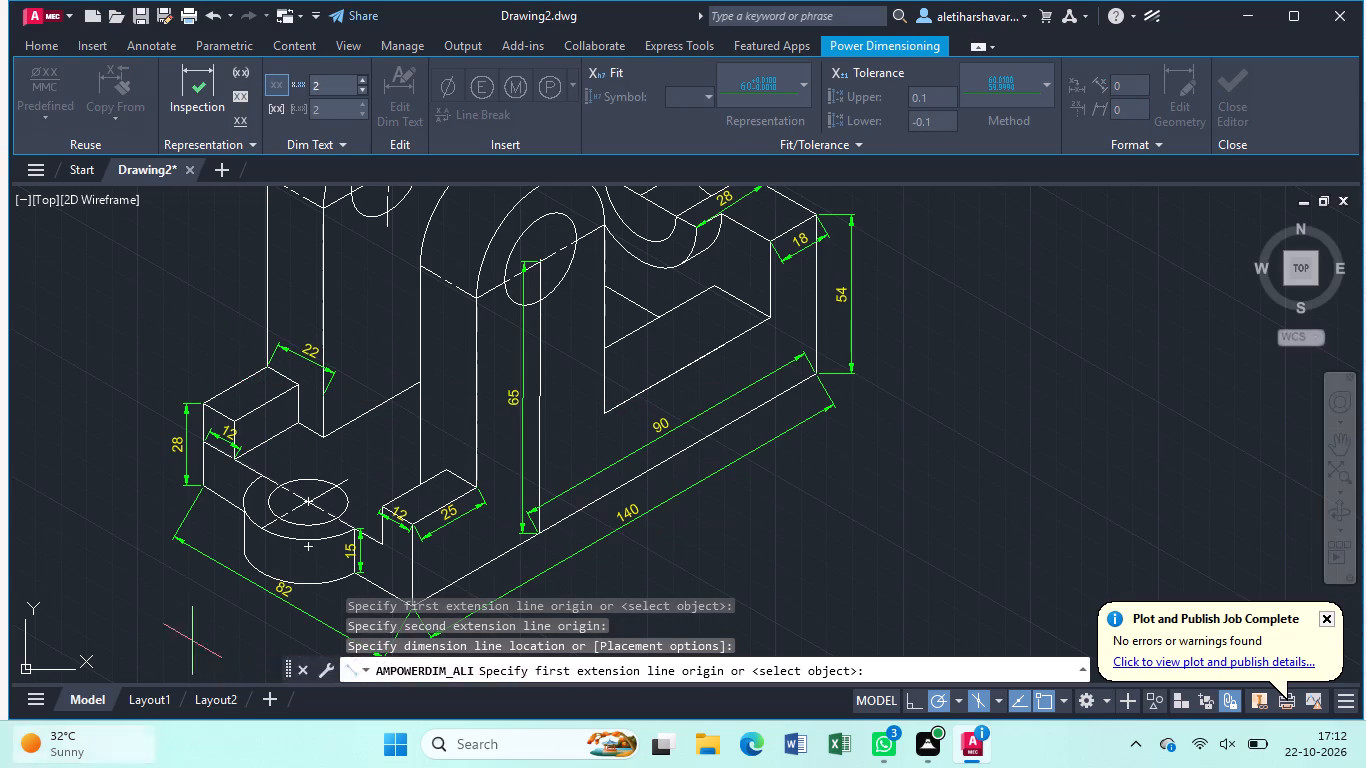
scroll(361, 468, down, 1)
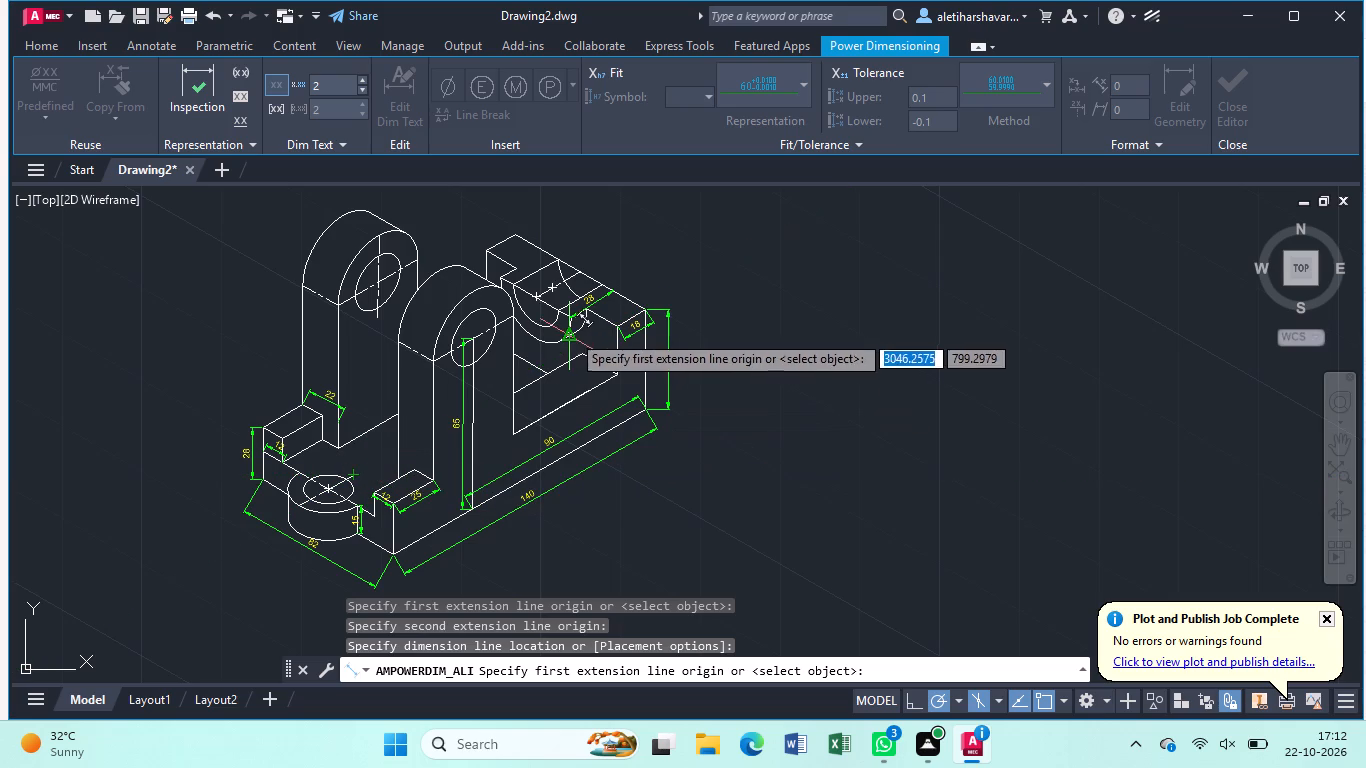
middle_drag(529, 367, 351, 443)
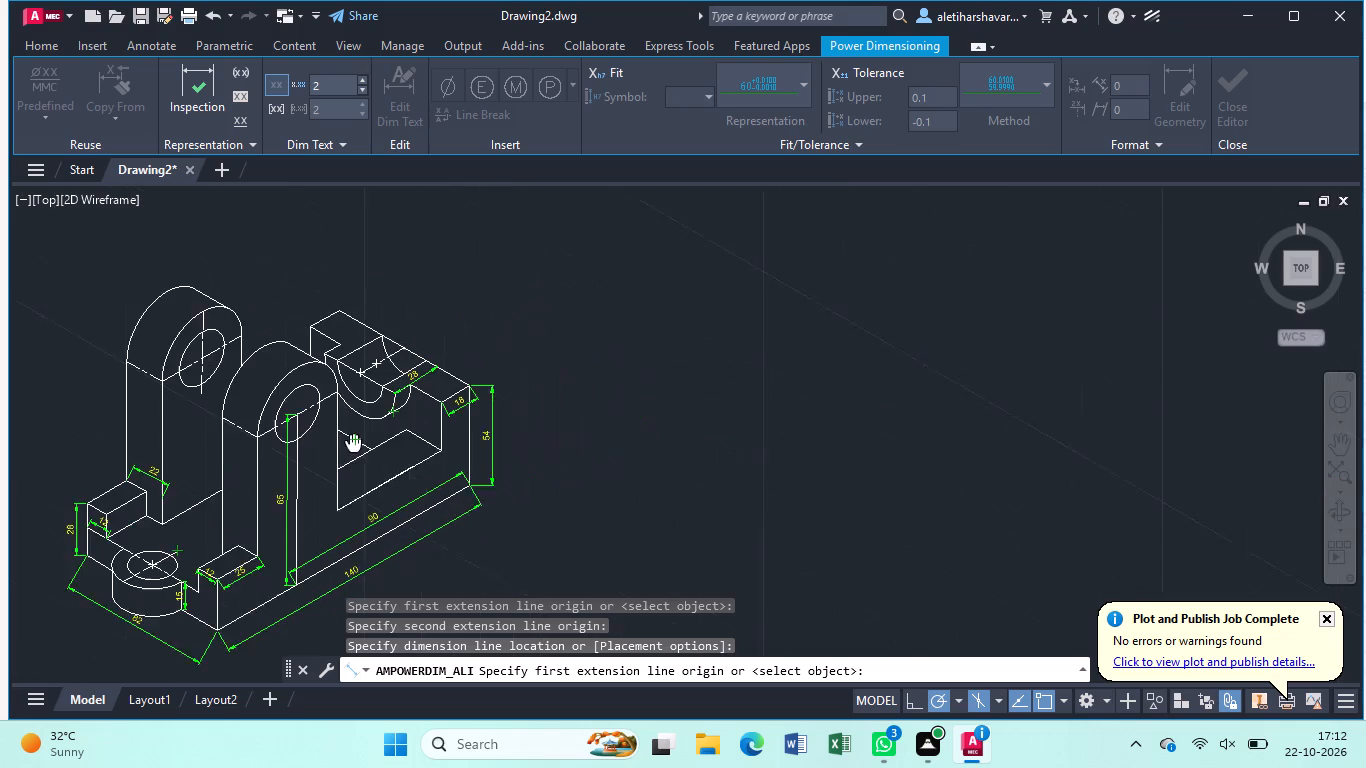
middle_drag(351, 443, 296, 473)
middle_drag(310, 463, 369, 421)
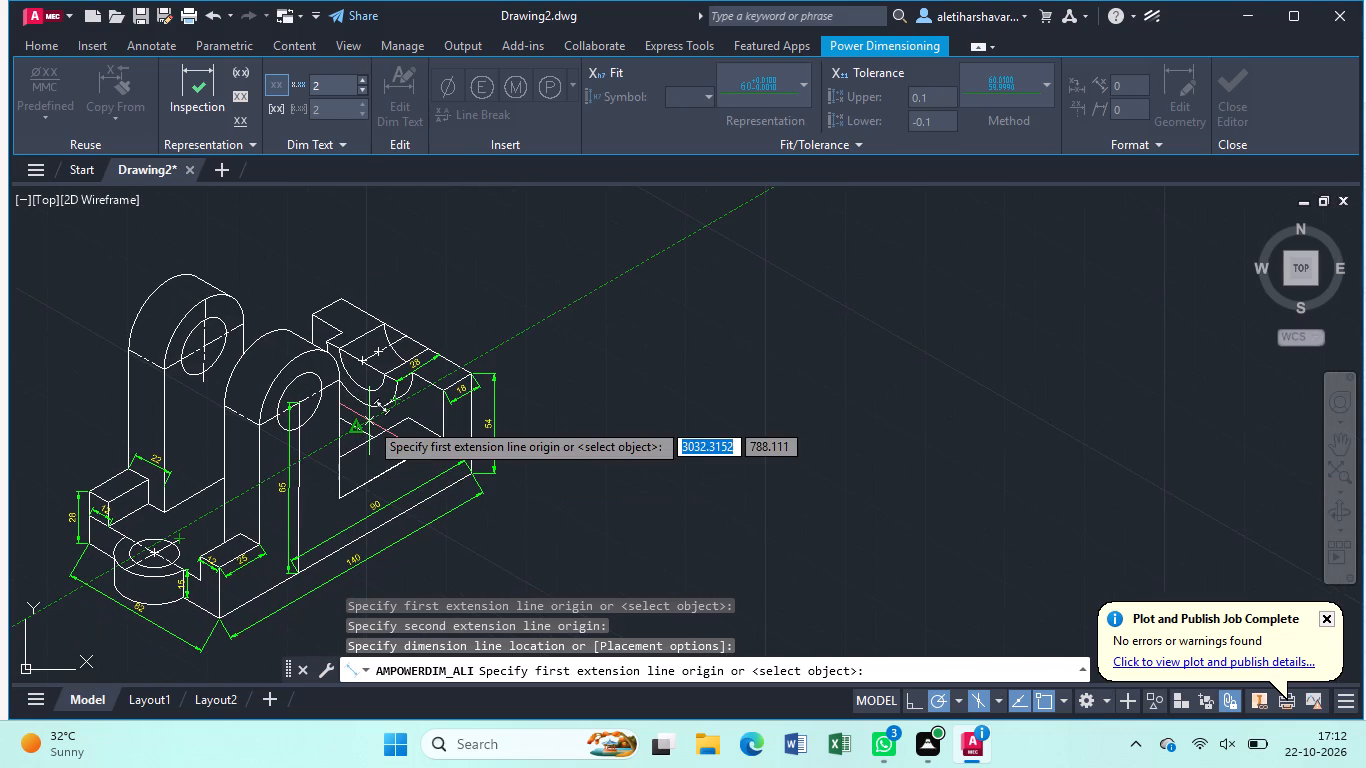
key(Escape)
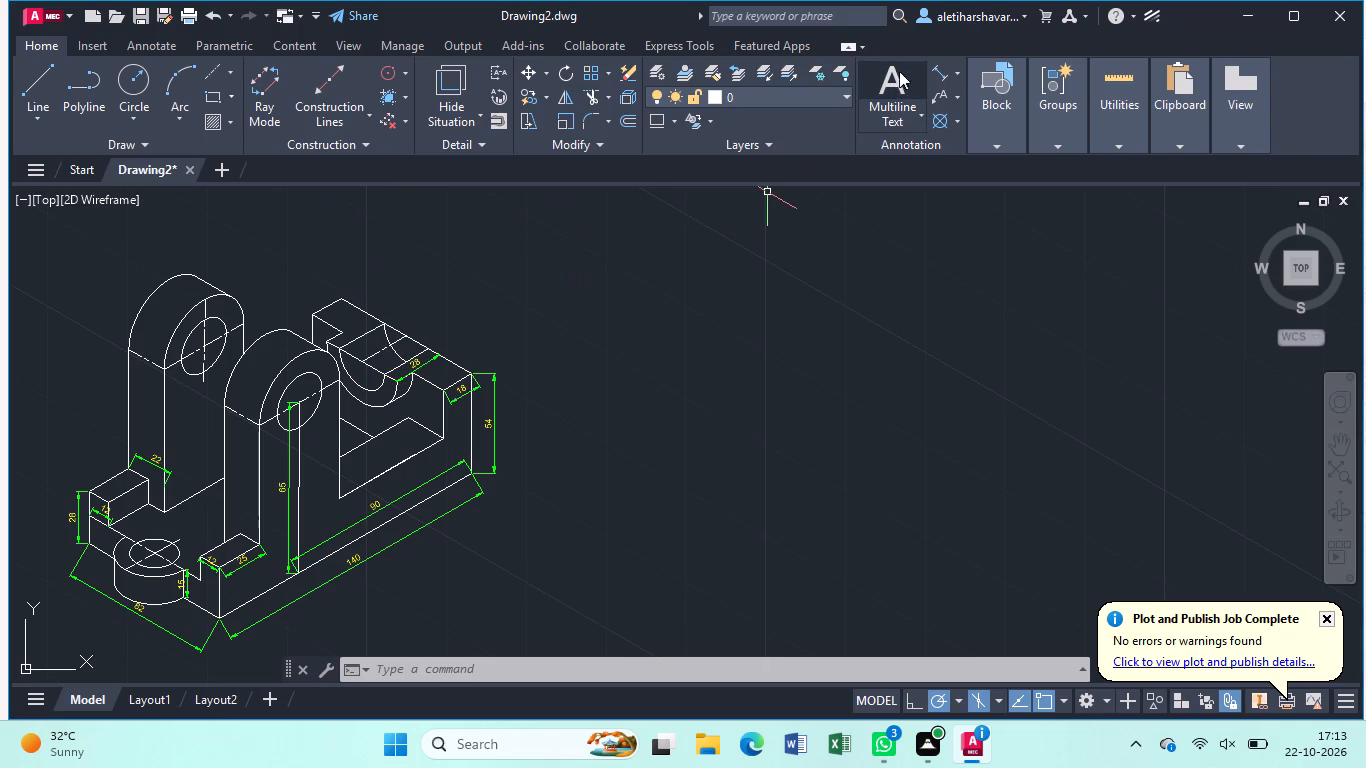
Add a multileader labelled R14 in yellow text, pointing to the inner arc of the half-round saddle at the raised end.
click(957, 65)
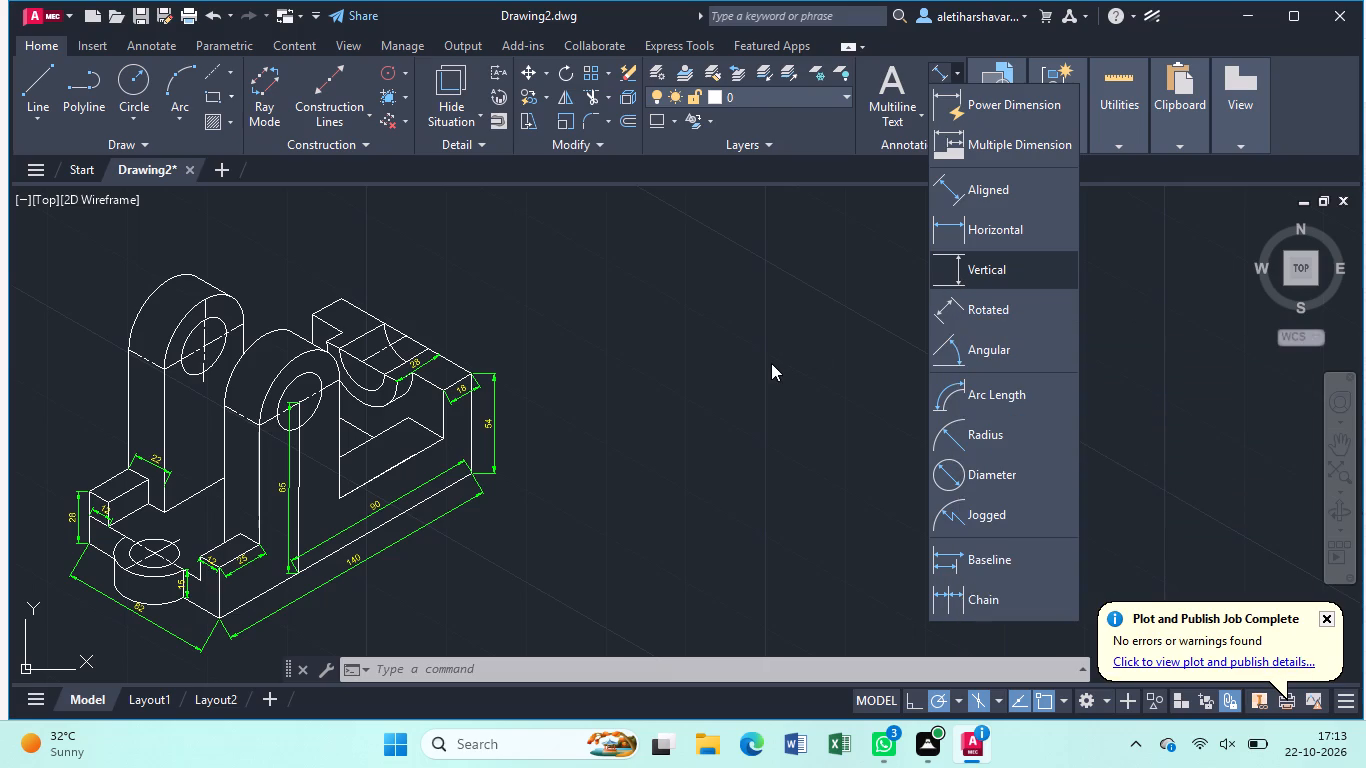
key(Escape)
text(ml)
click(873, 420)
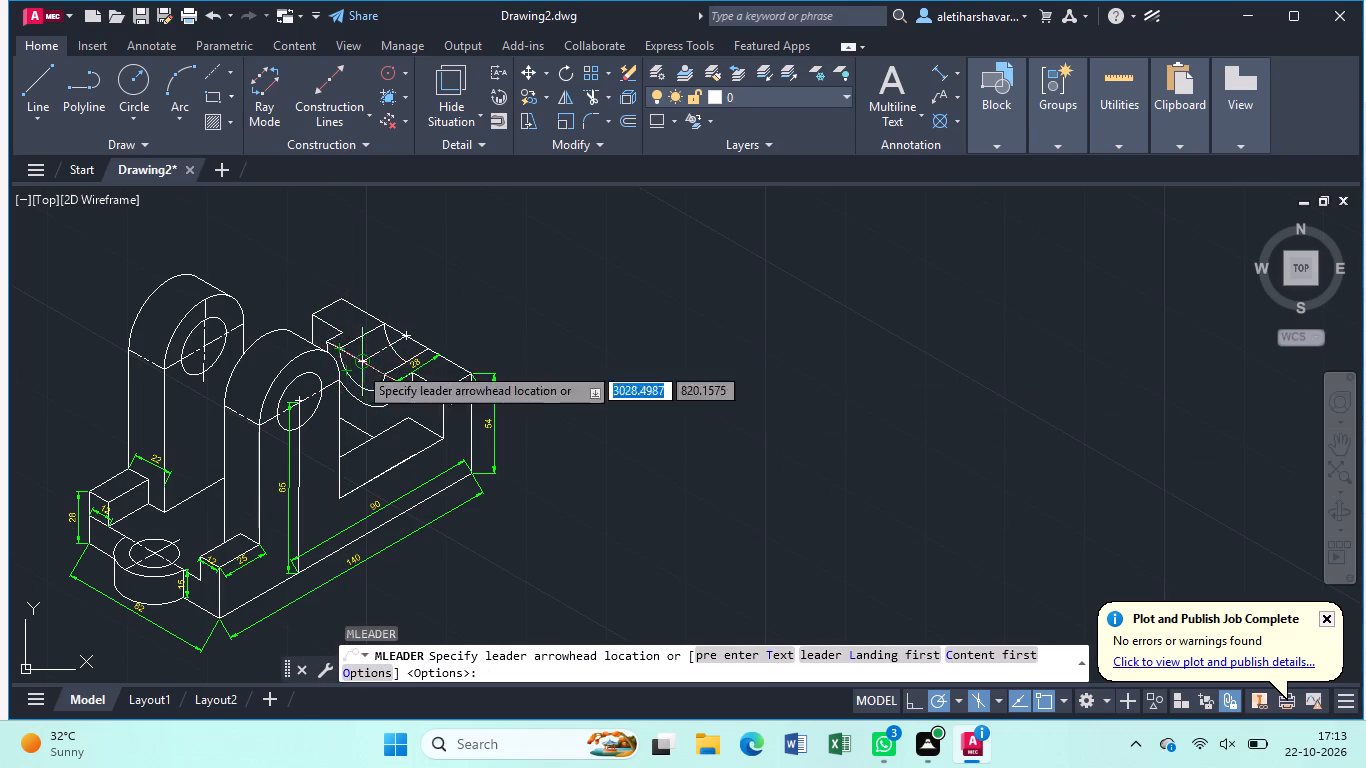
click(378, 384)
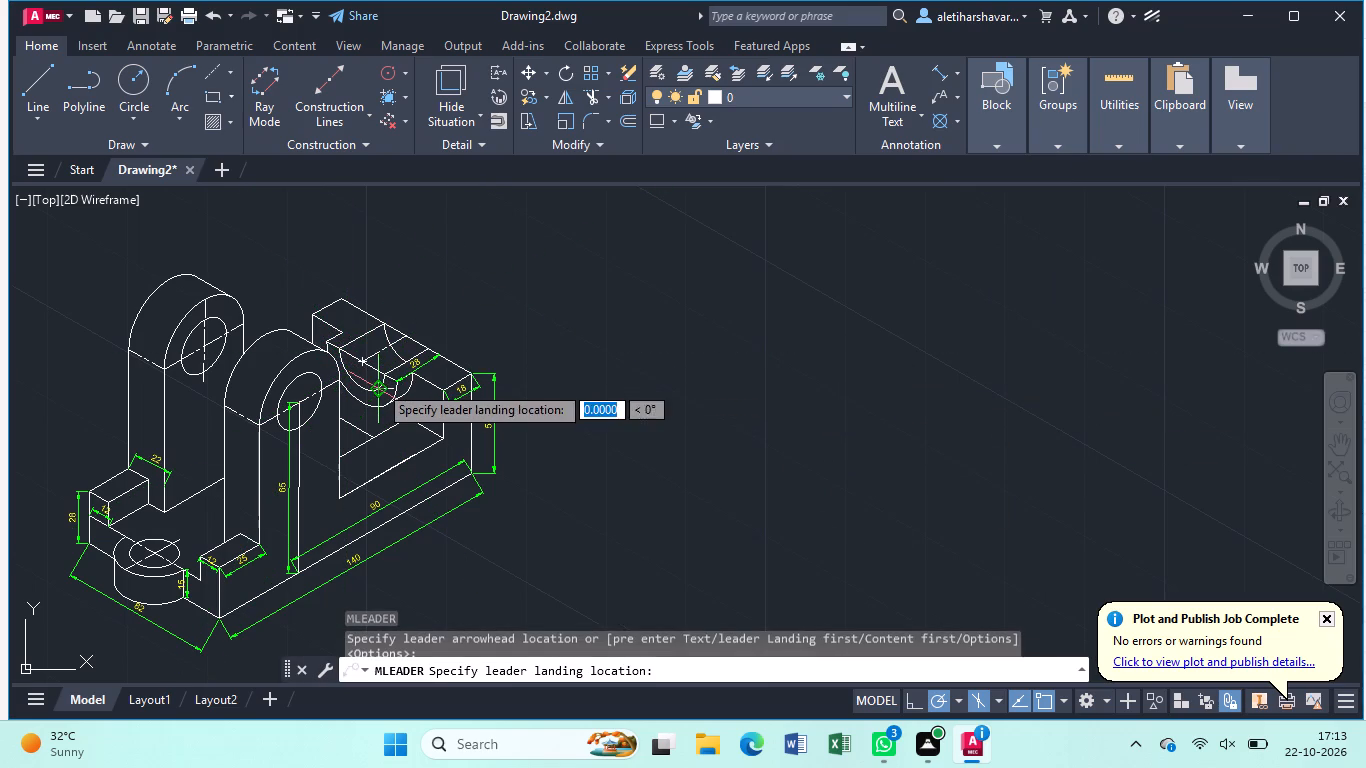
click(427, 326)
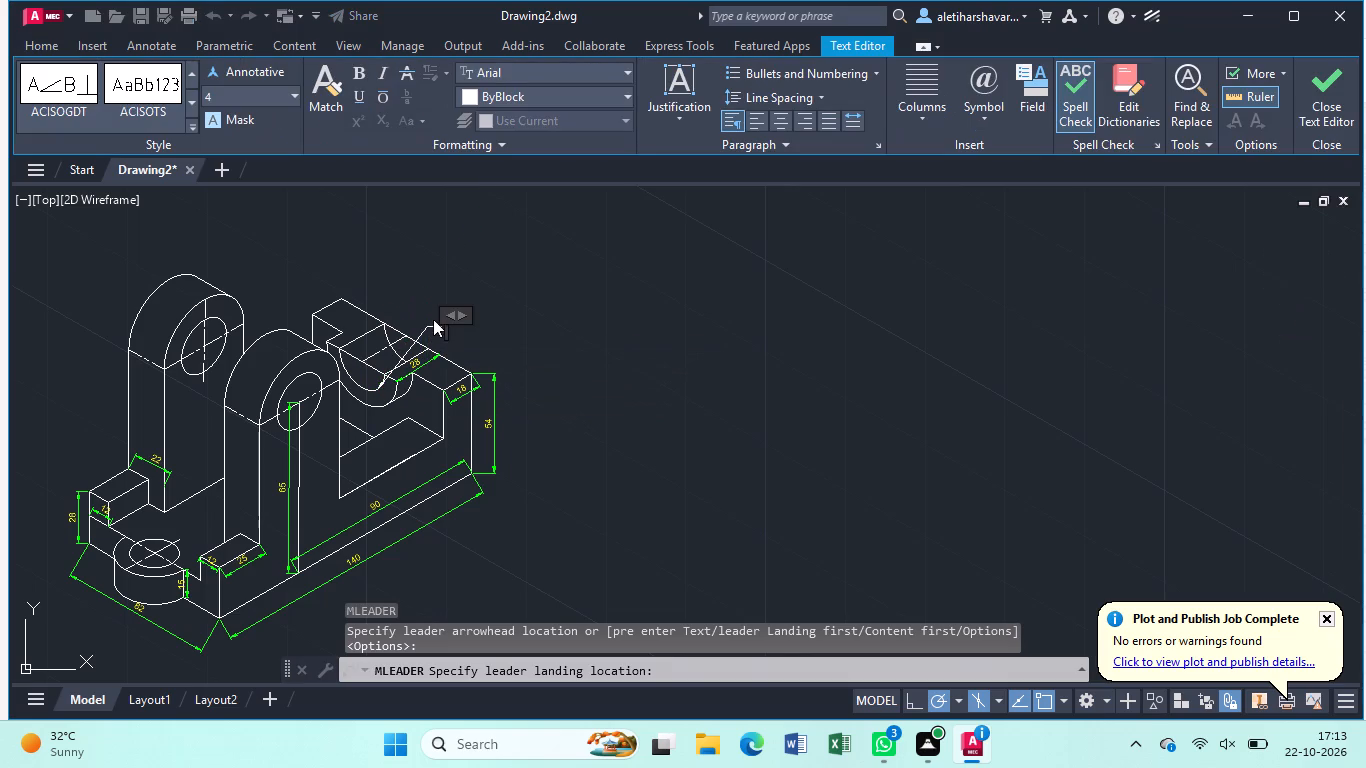
click(628, 96)
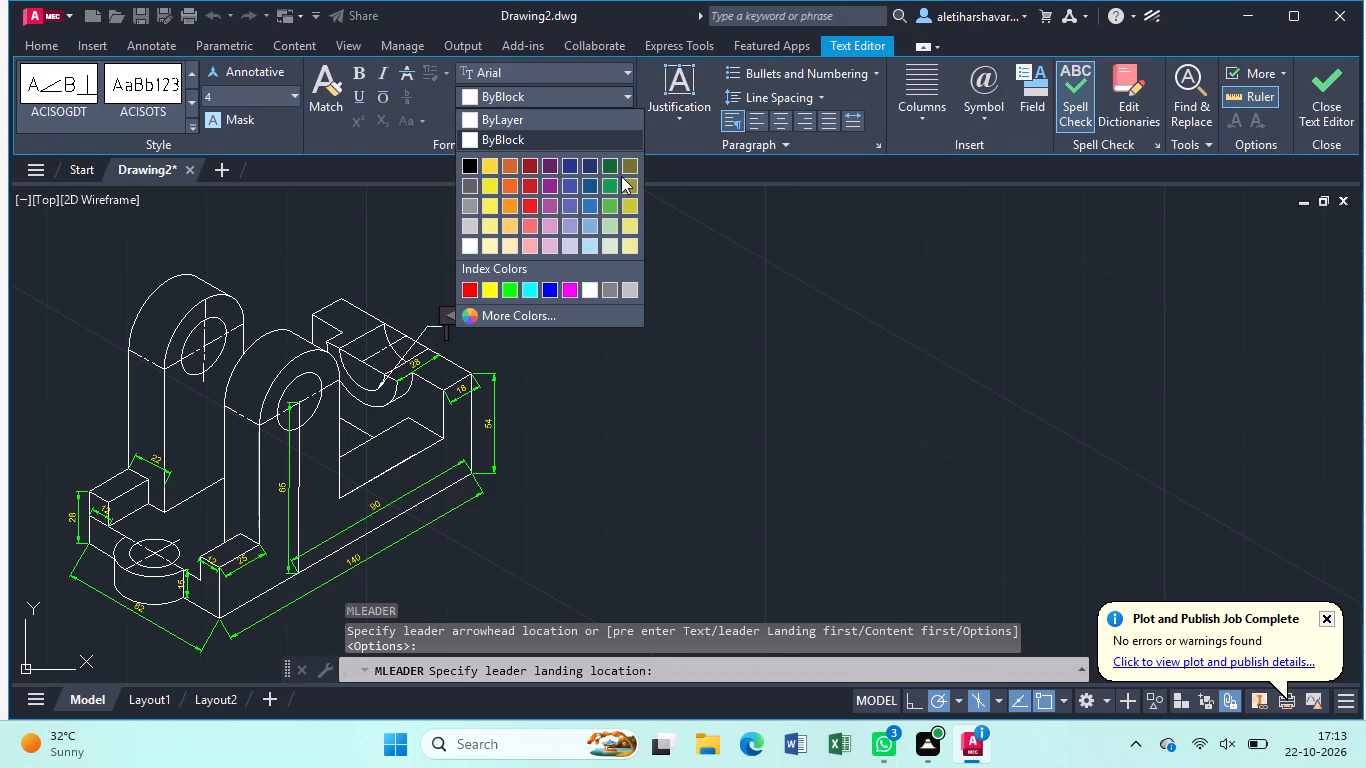
click(493, 293)
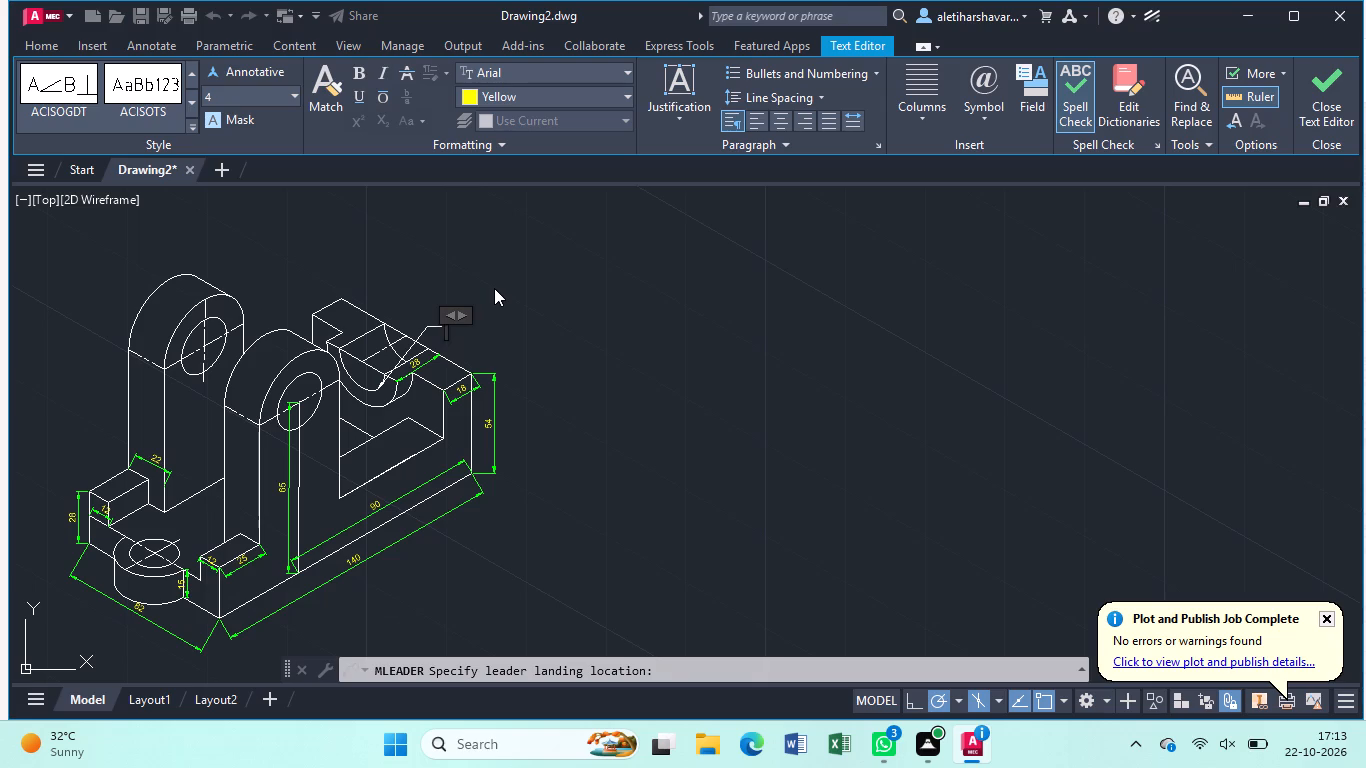
text(R14)
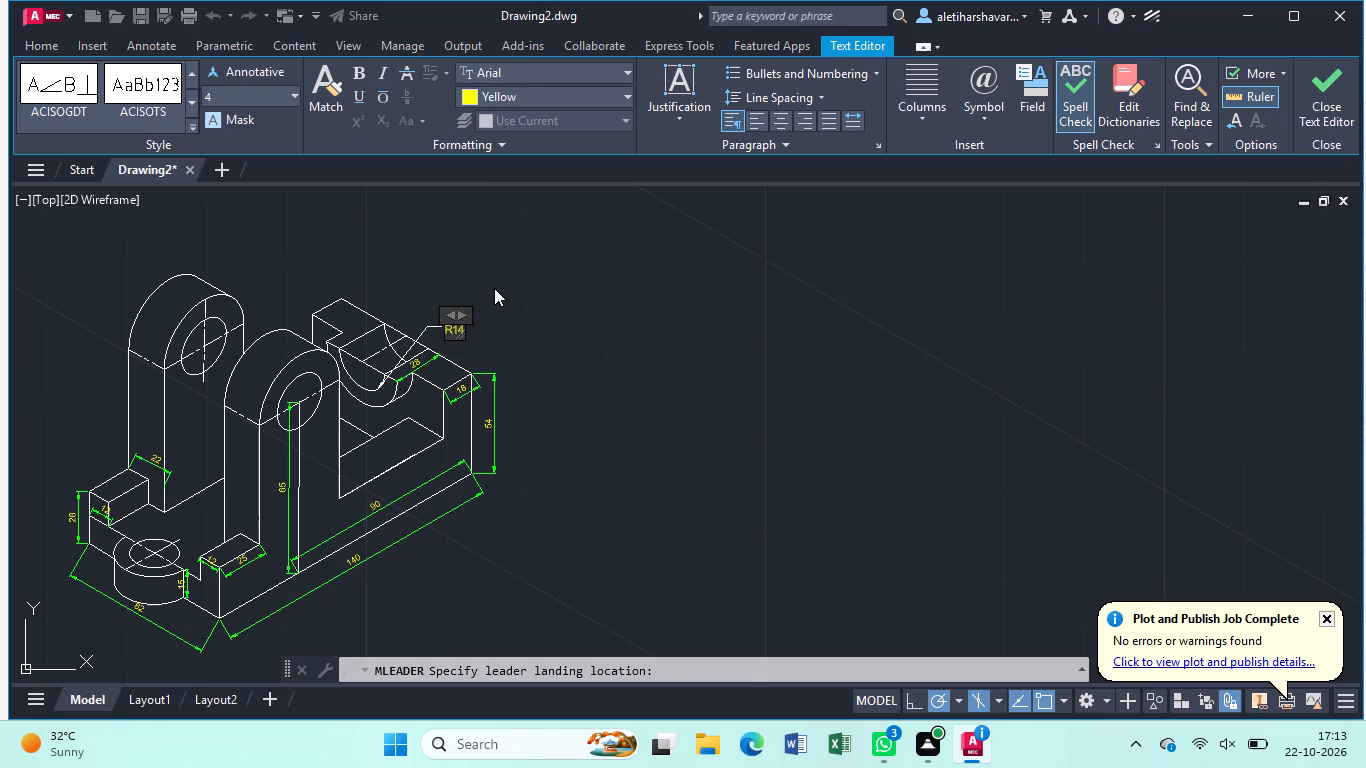
key(Return)
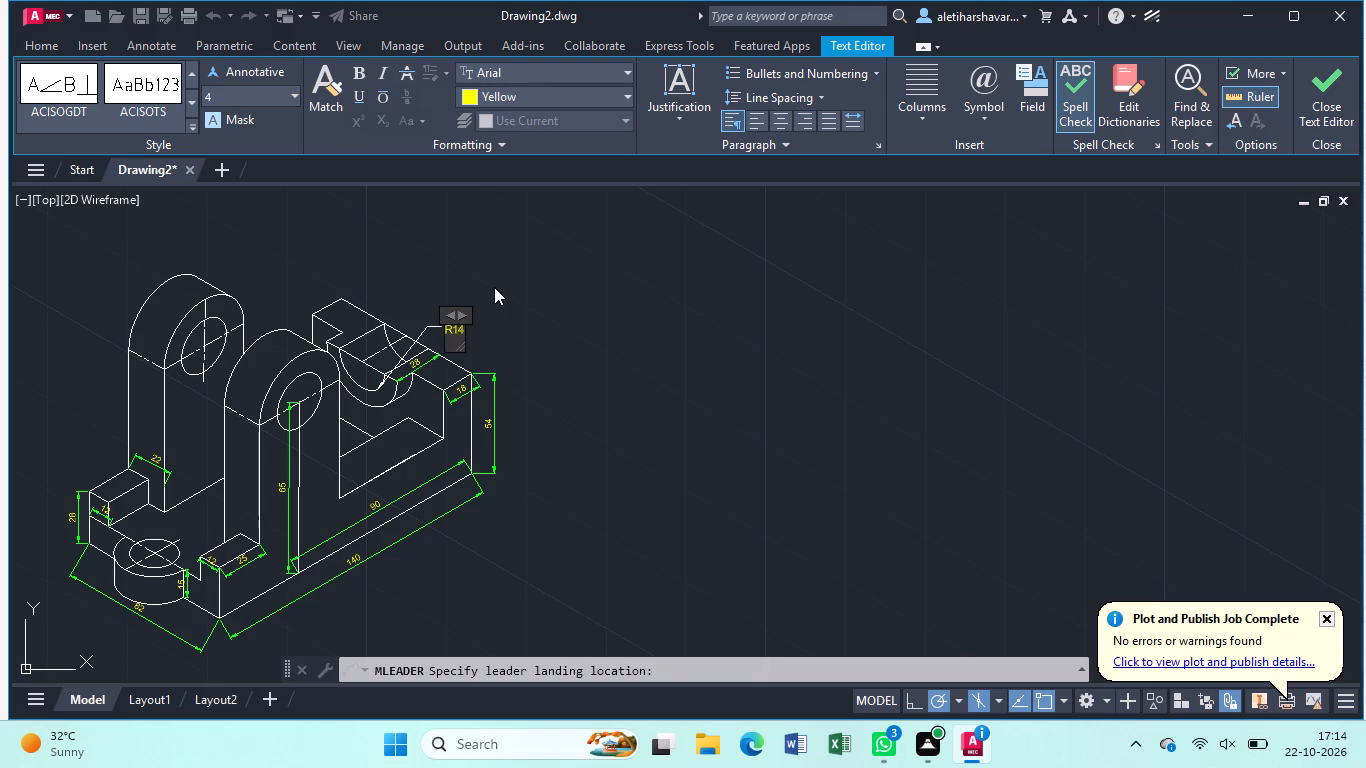
key(BackSpace)
click(494, 287)
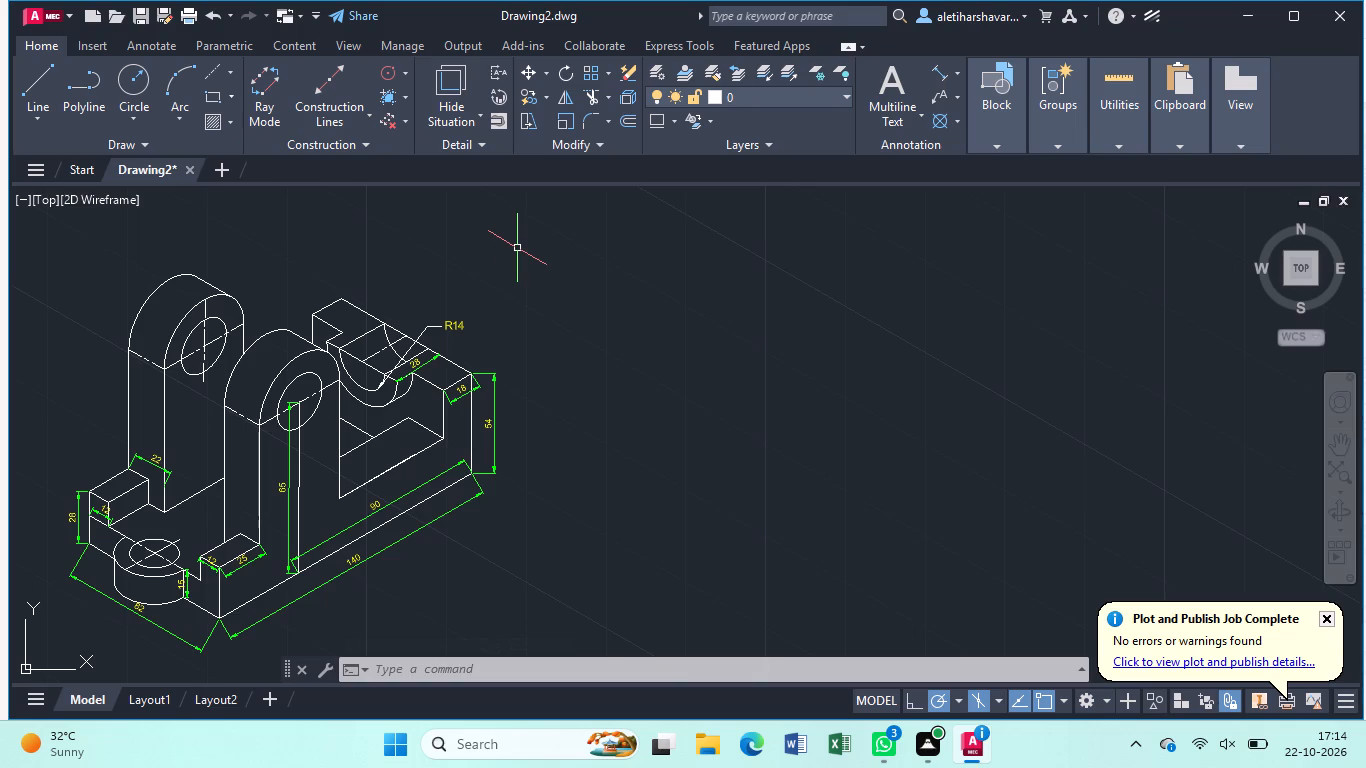
Add a multileader labelled R22 in yellow text, pointing to the outer arc of the half-round saddle at the raised end.
text(ml)
click(618, 307)
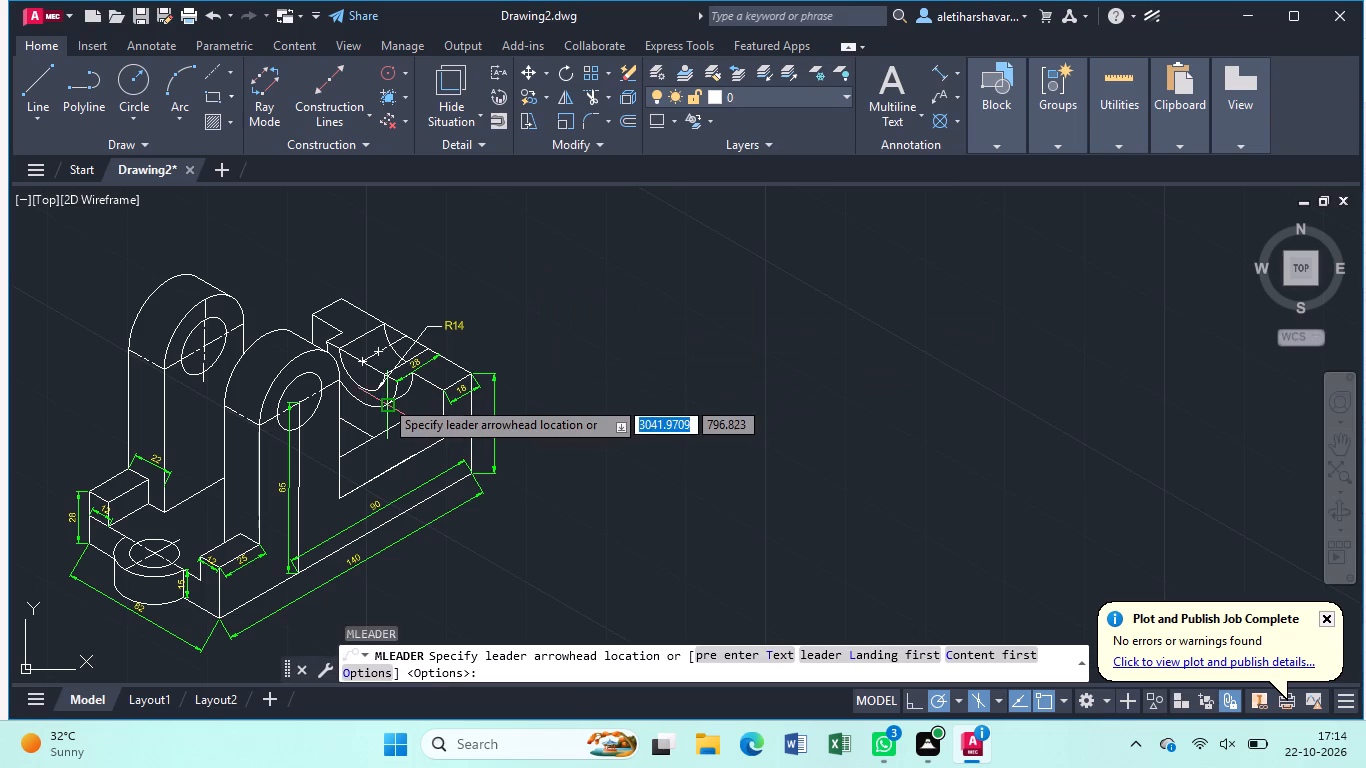
click(370, 401)
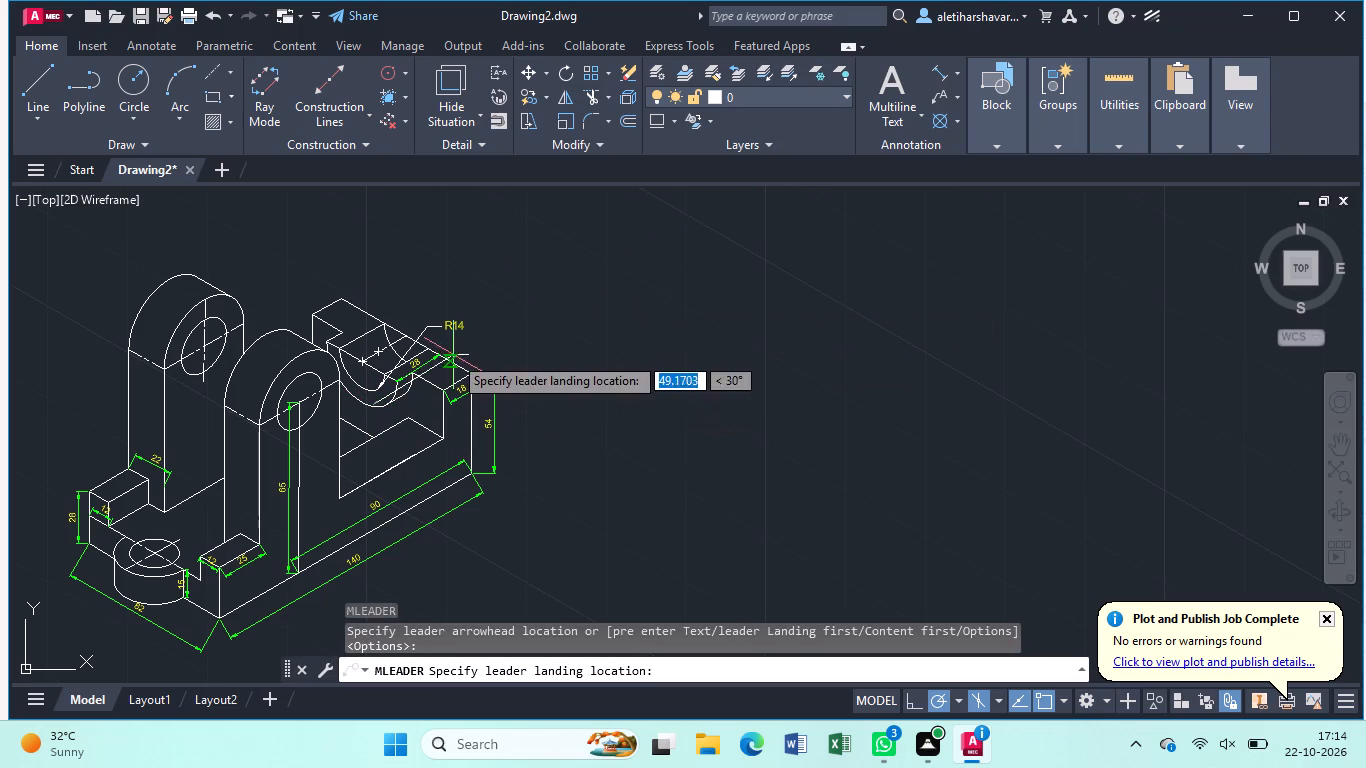
click(463, 353)
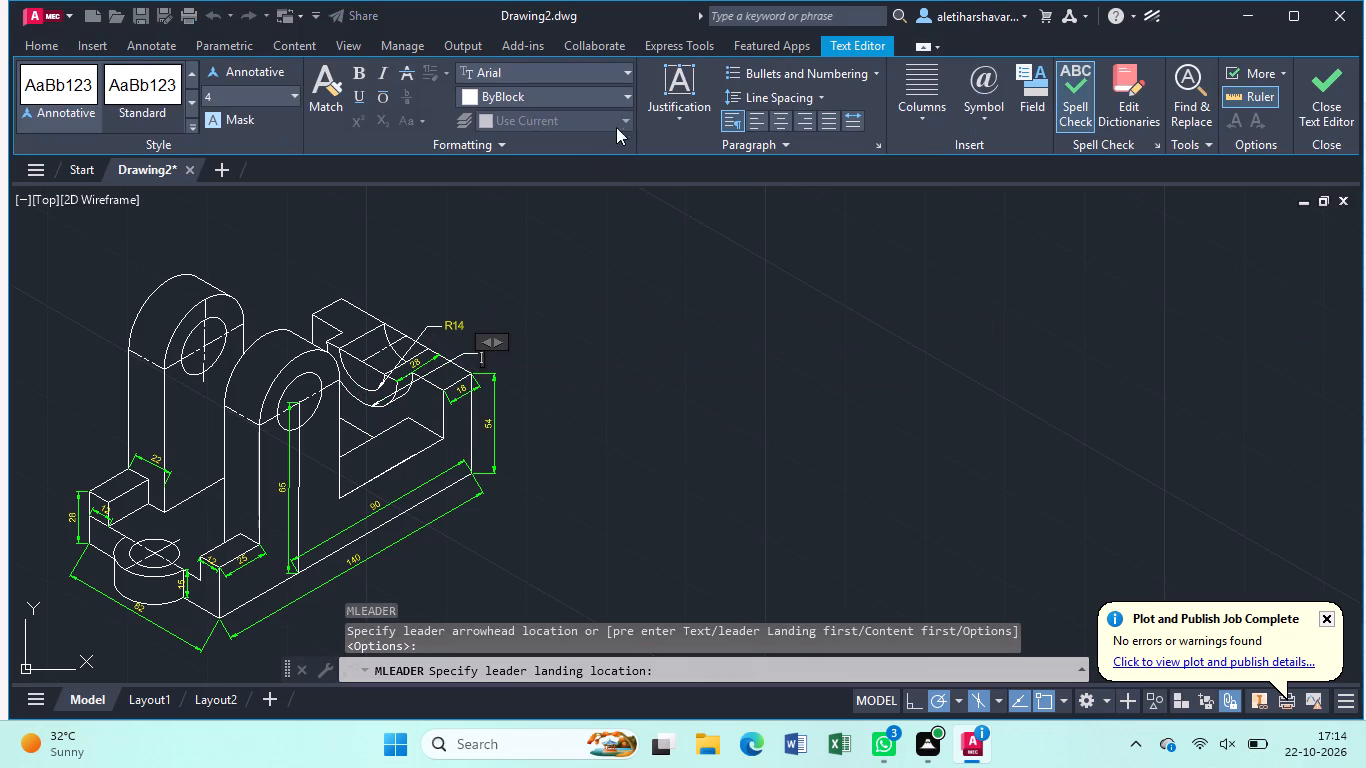
click(626, 99)
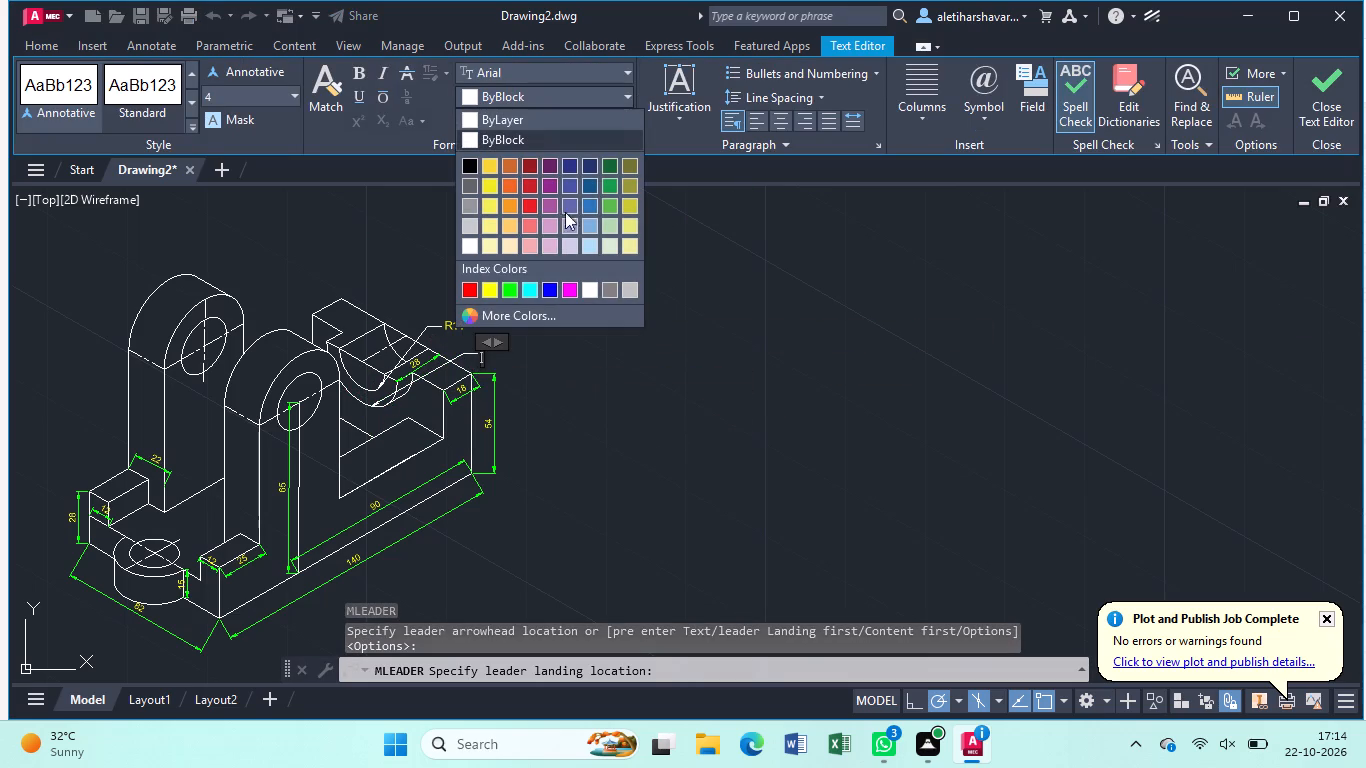
click(489, 286)
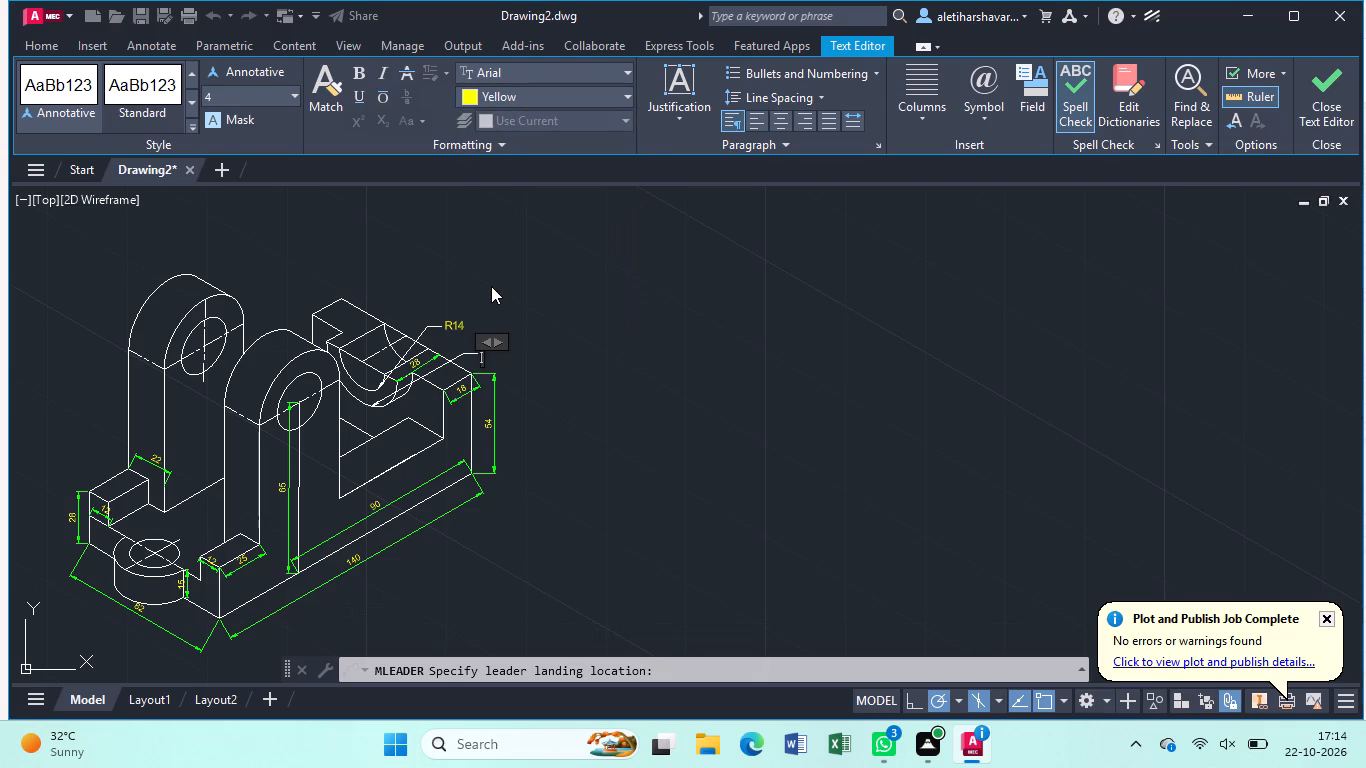
text(R22)
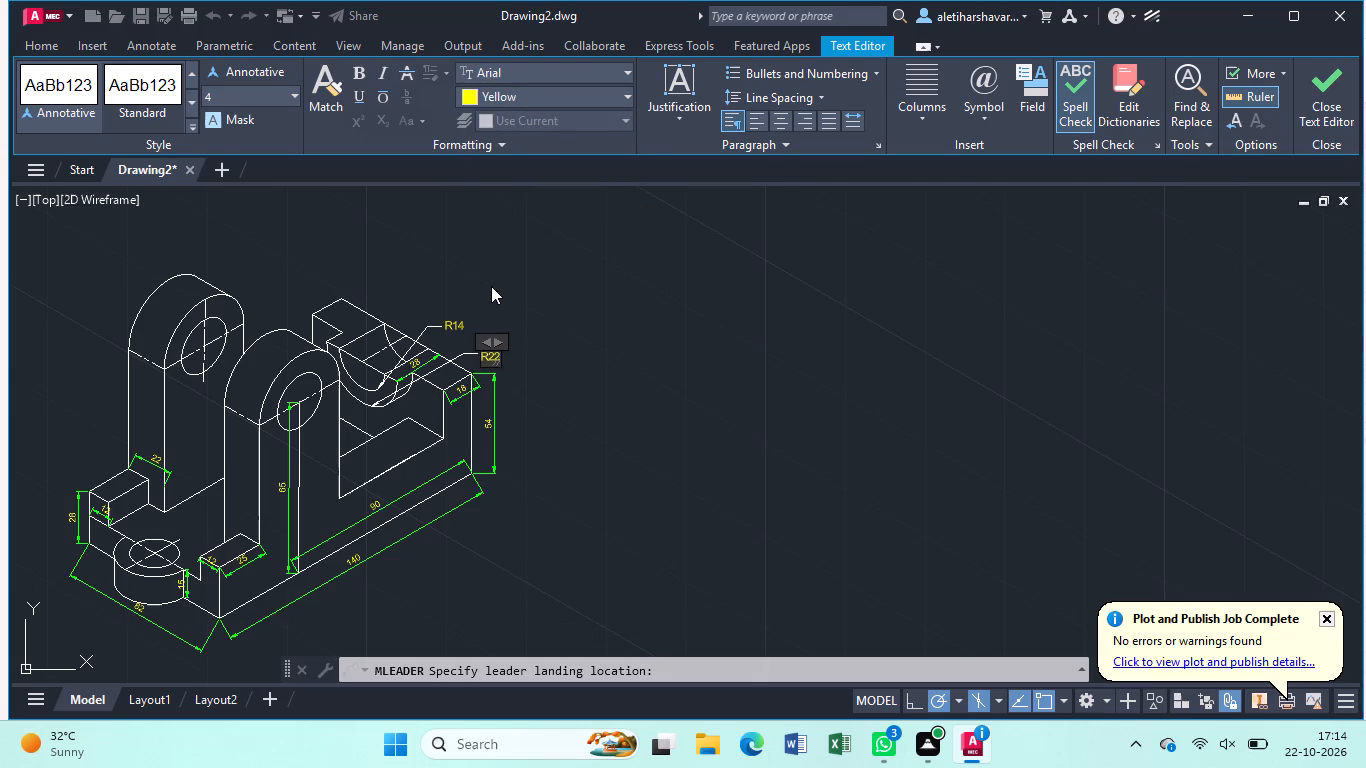
click(493, 286)
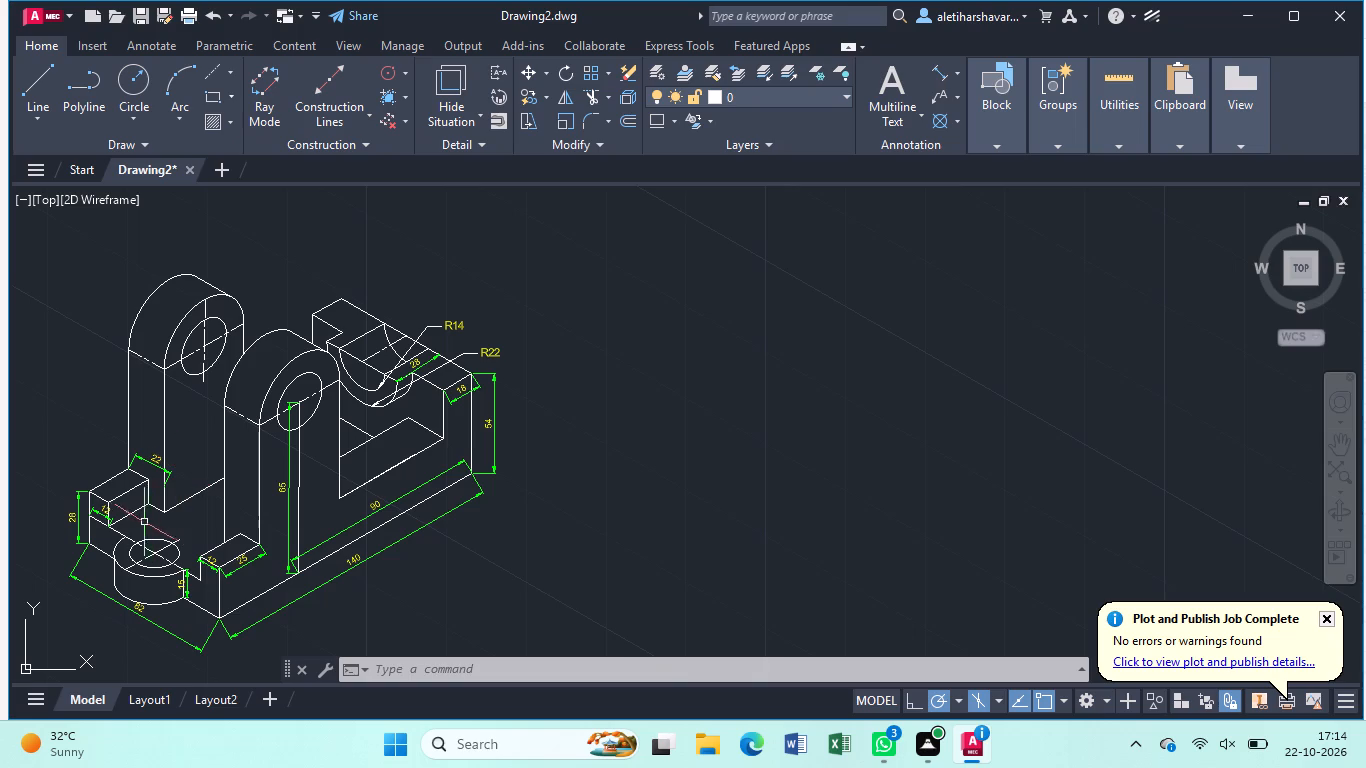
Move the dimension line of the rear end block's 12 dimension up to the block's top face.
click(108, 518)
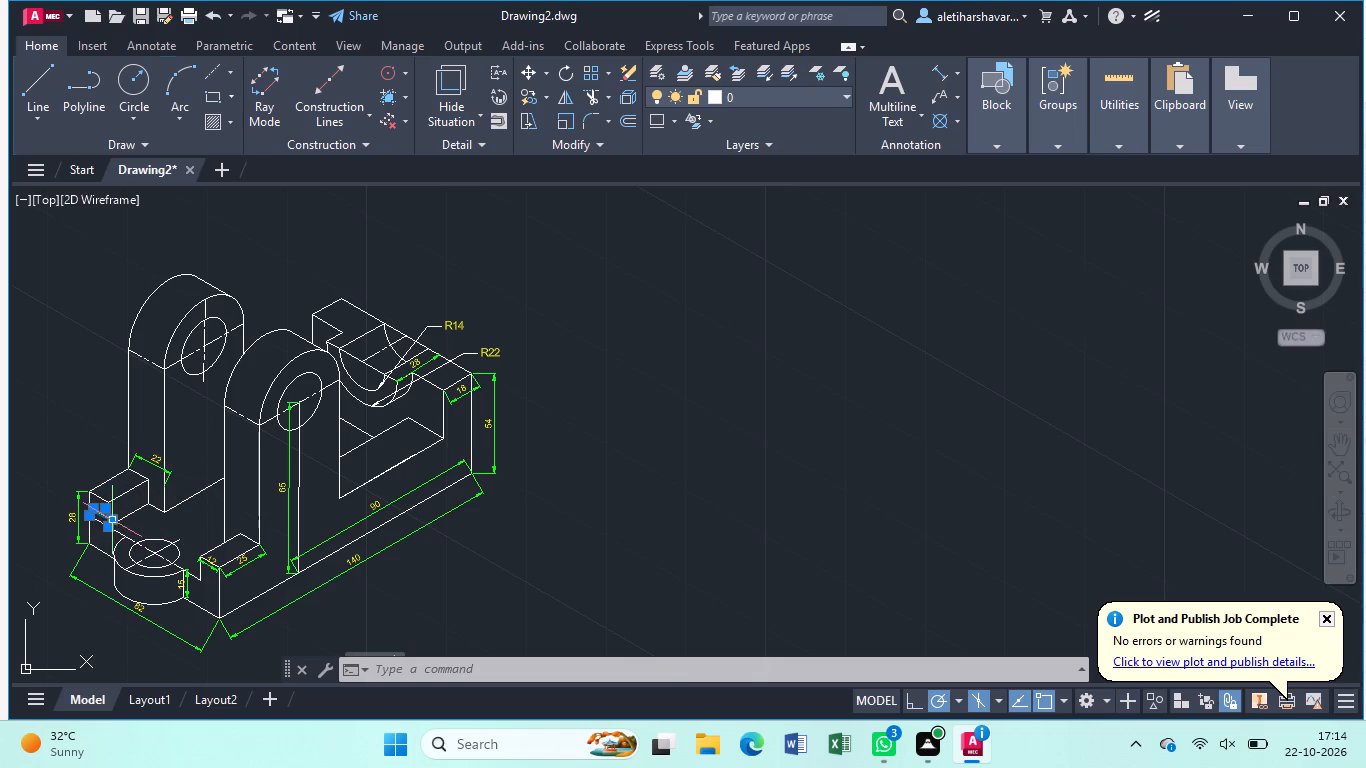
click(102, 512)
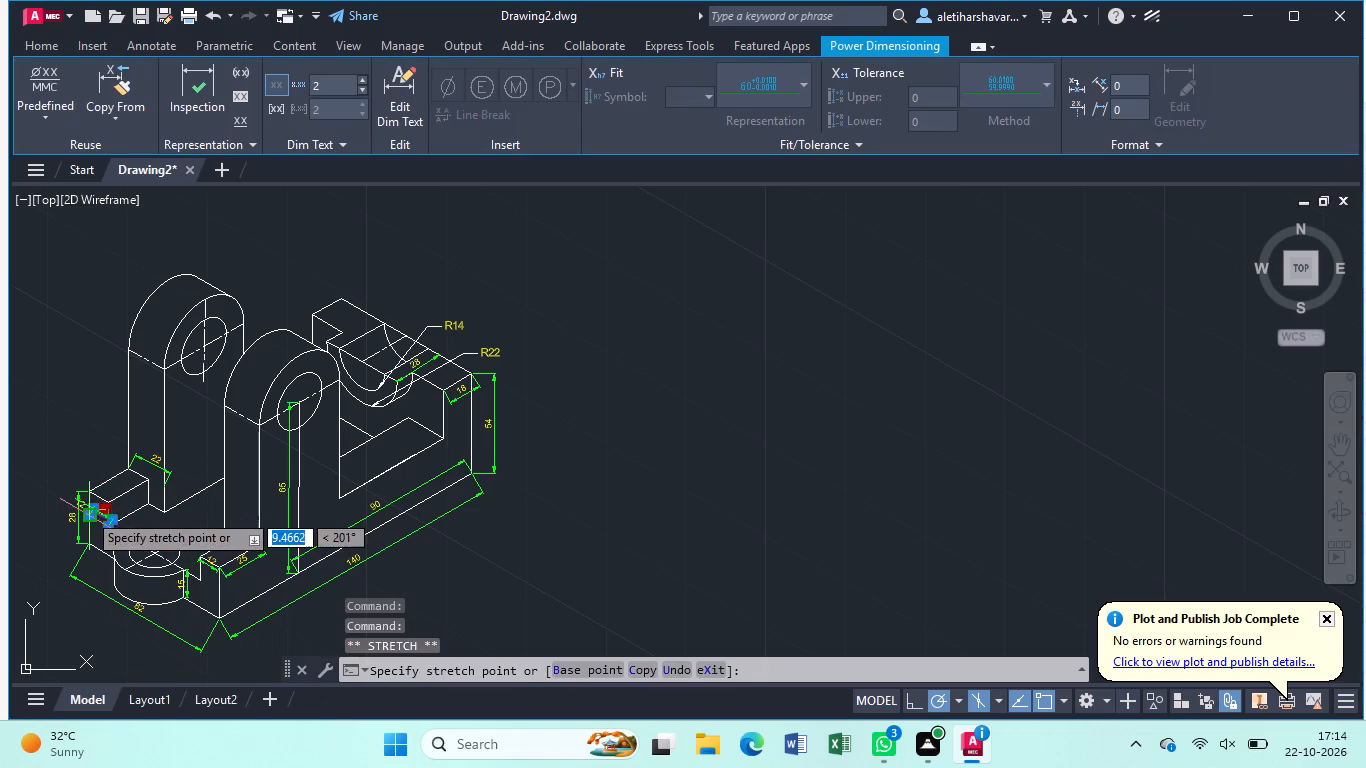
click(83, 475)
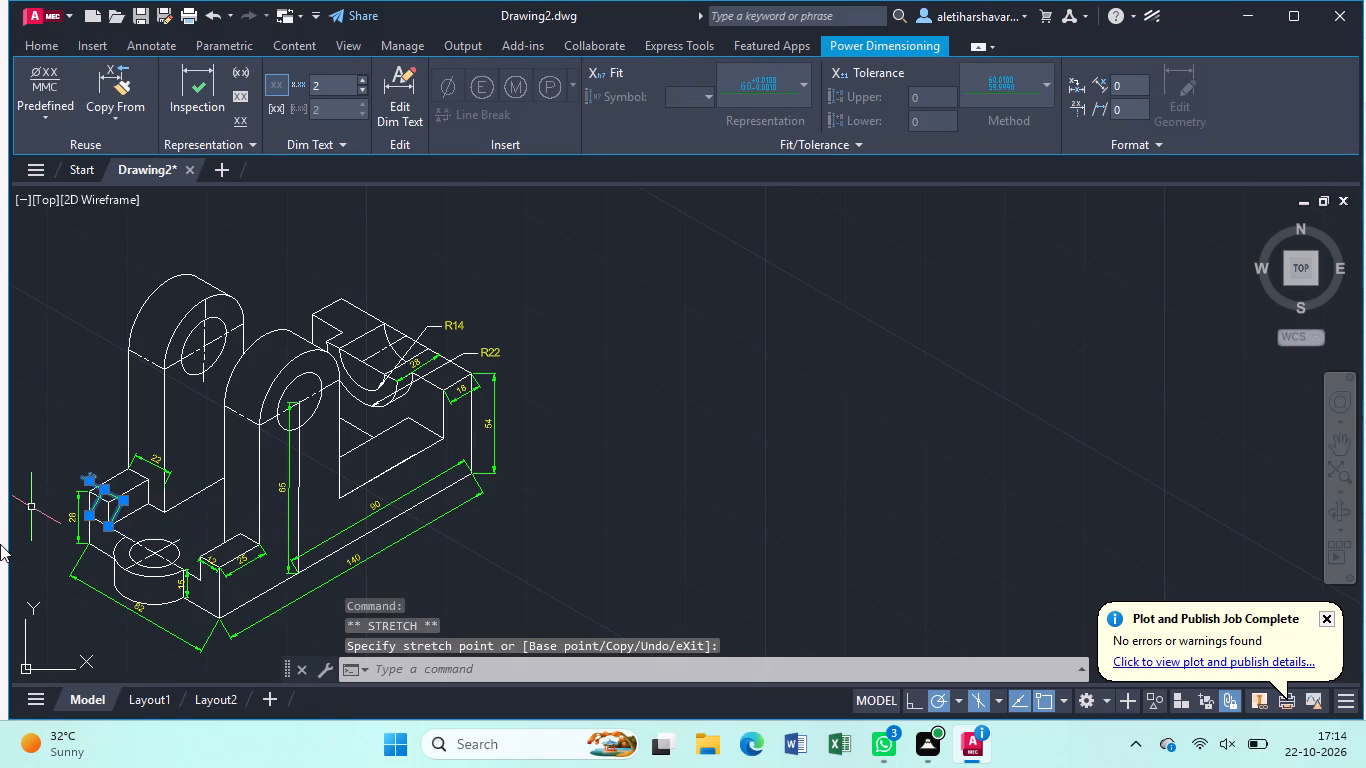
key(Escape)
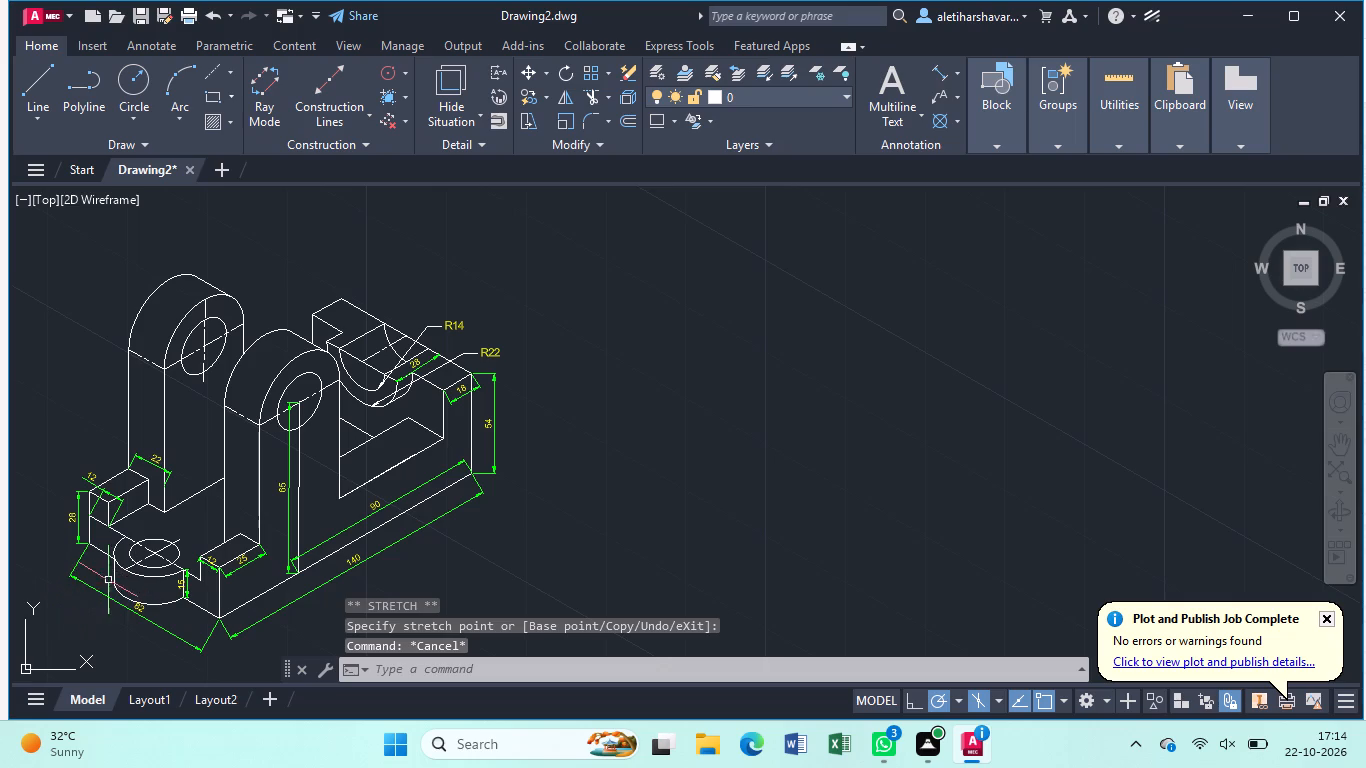
Delete the 12 dimension on the rear end block.
click(110, 495)
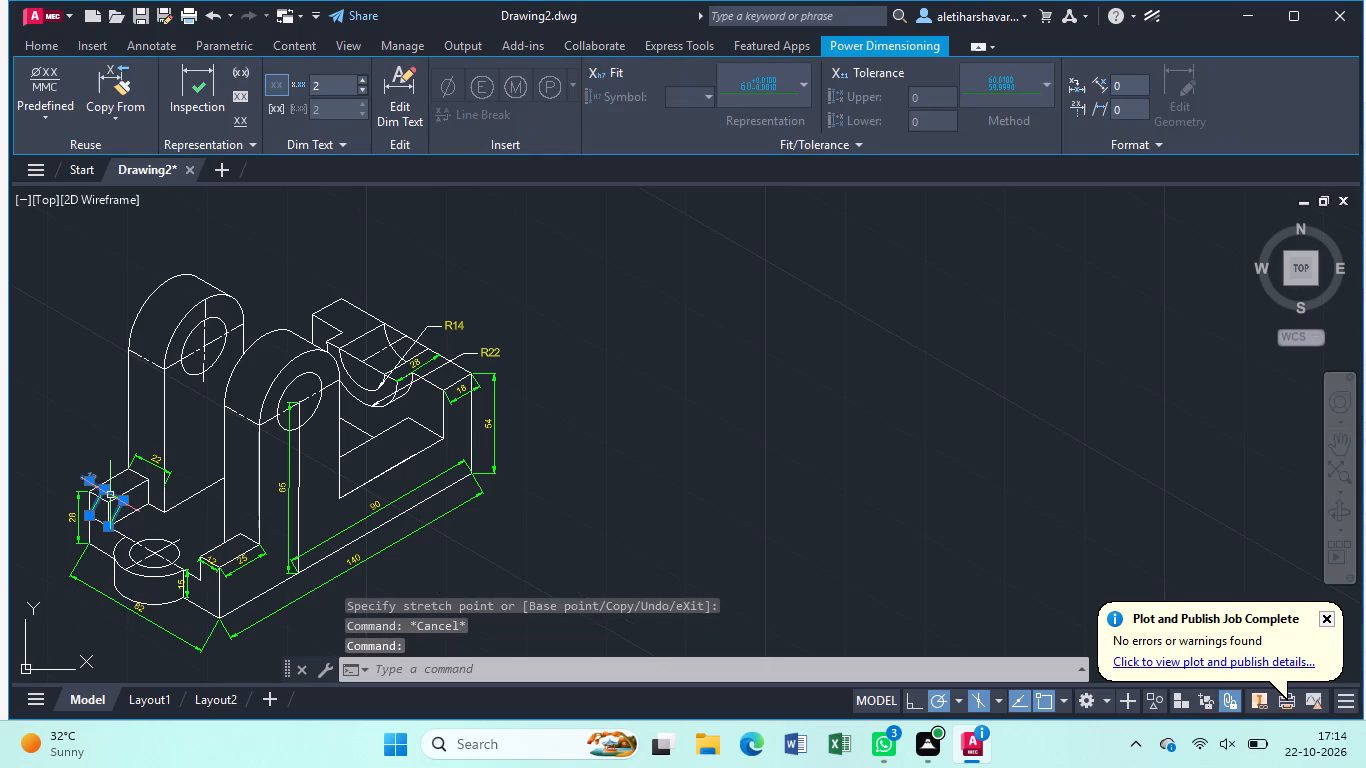
key(Delete)
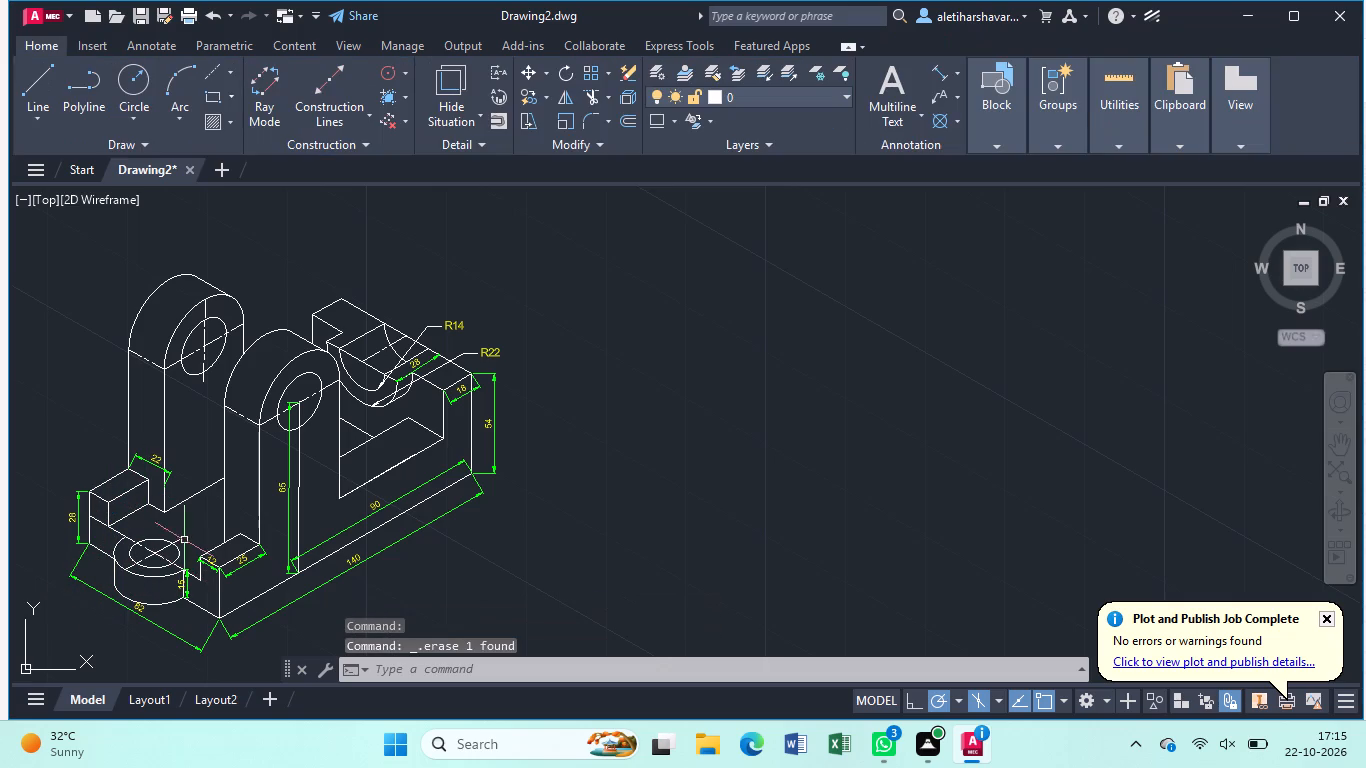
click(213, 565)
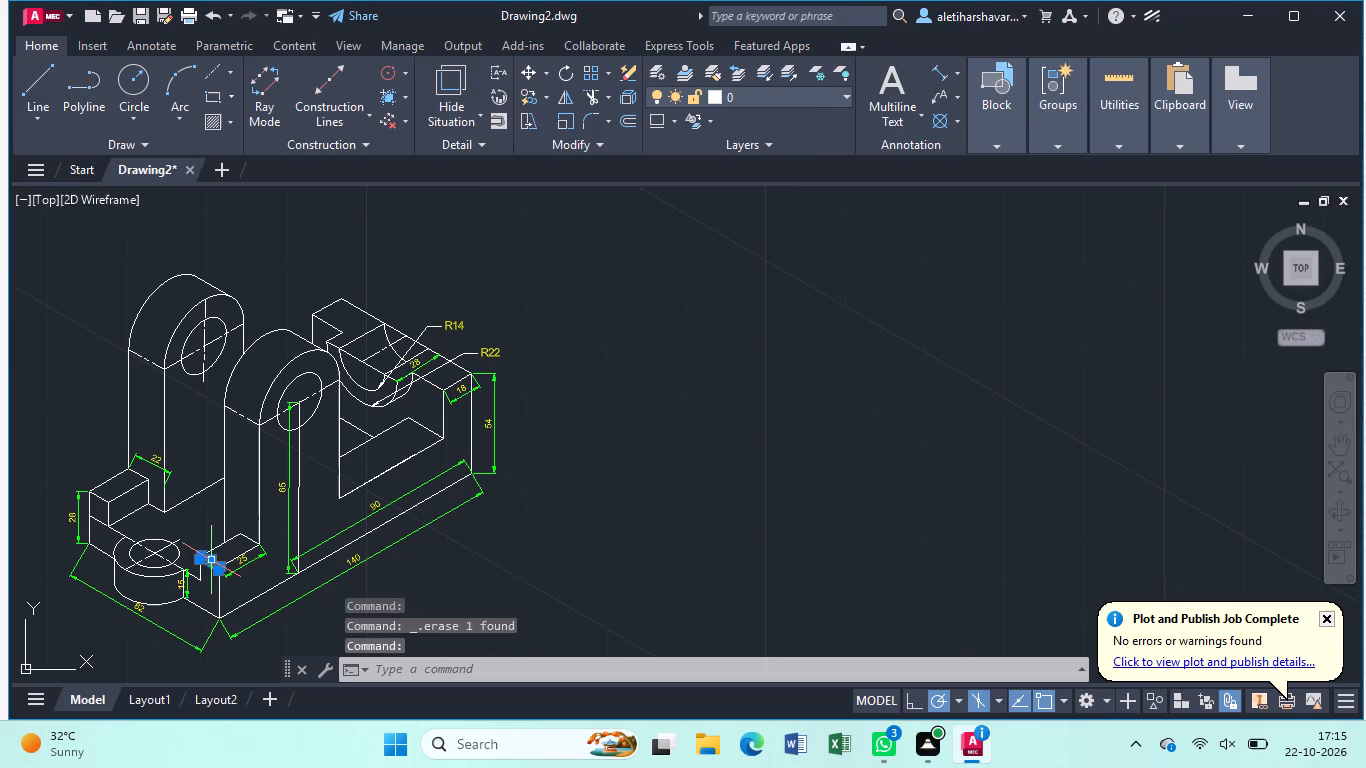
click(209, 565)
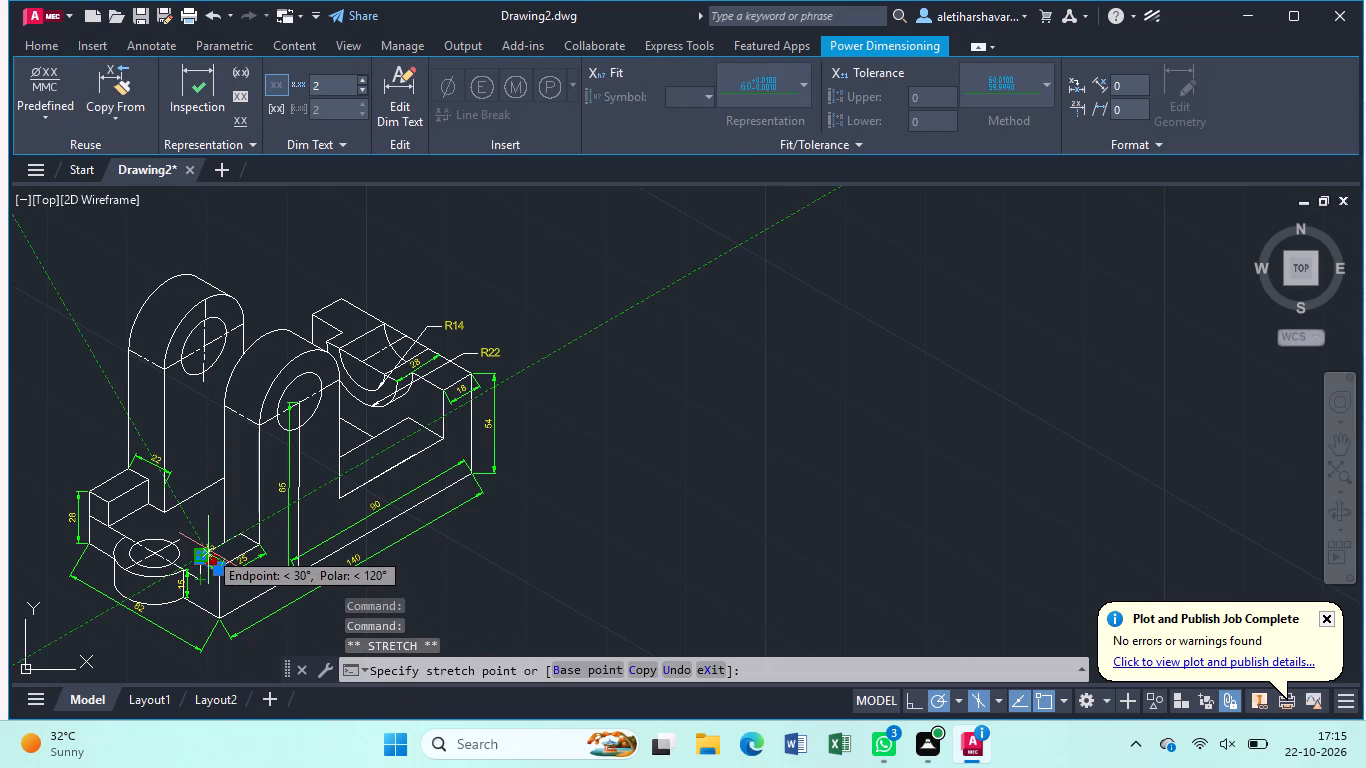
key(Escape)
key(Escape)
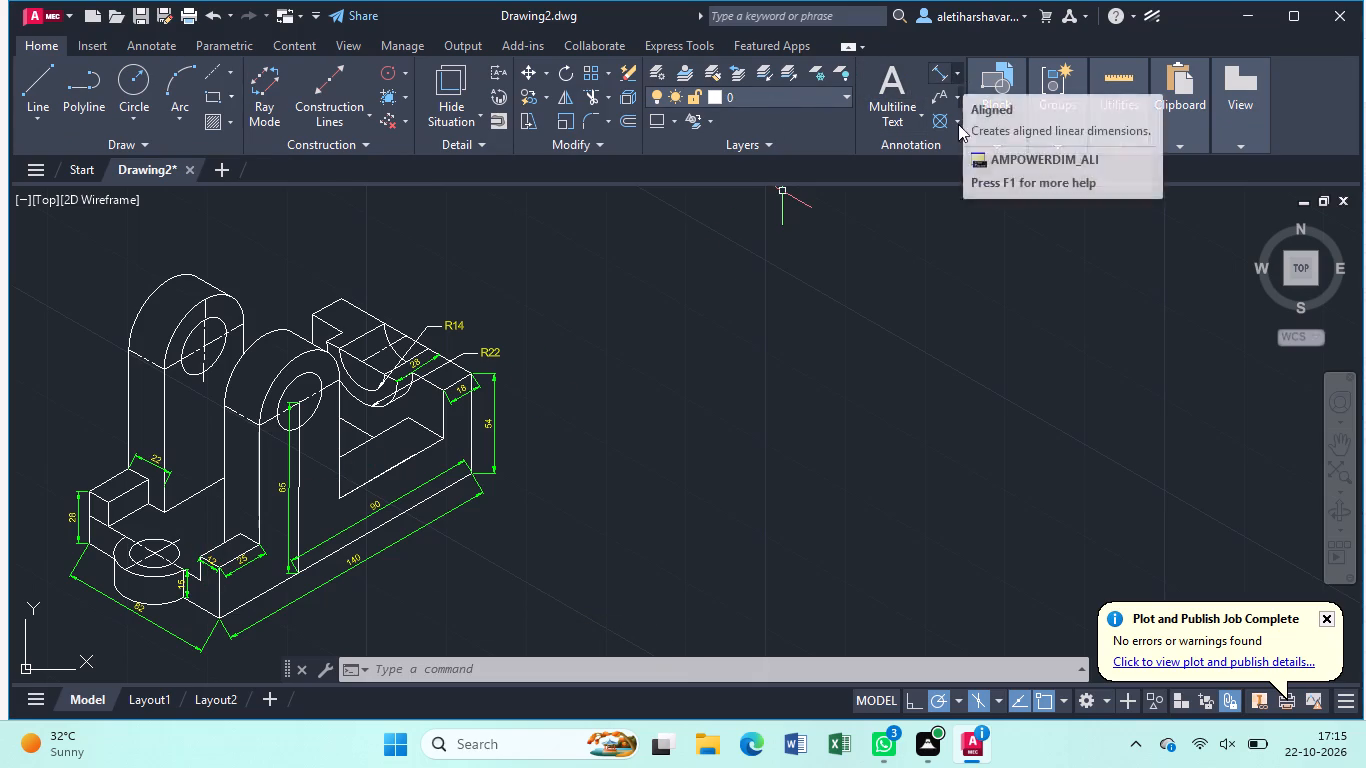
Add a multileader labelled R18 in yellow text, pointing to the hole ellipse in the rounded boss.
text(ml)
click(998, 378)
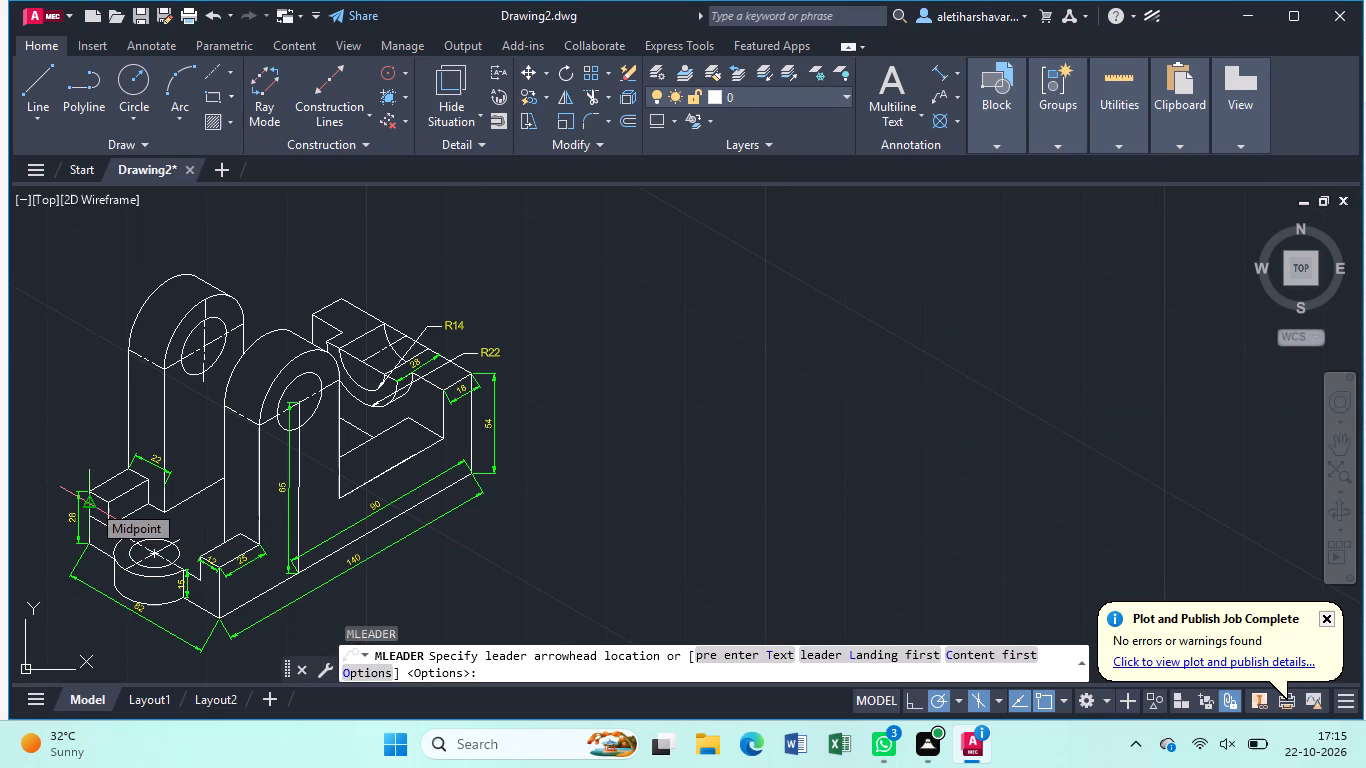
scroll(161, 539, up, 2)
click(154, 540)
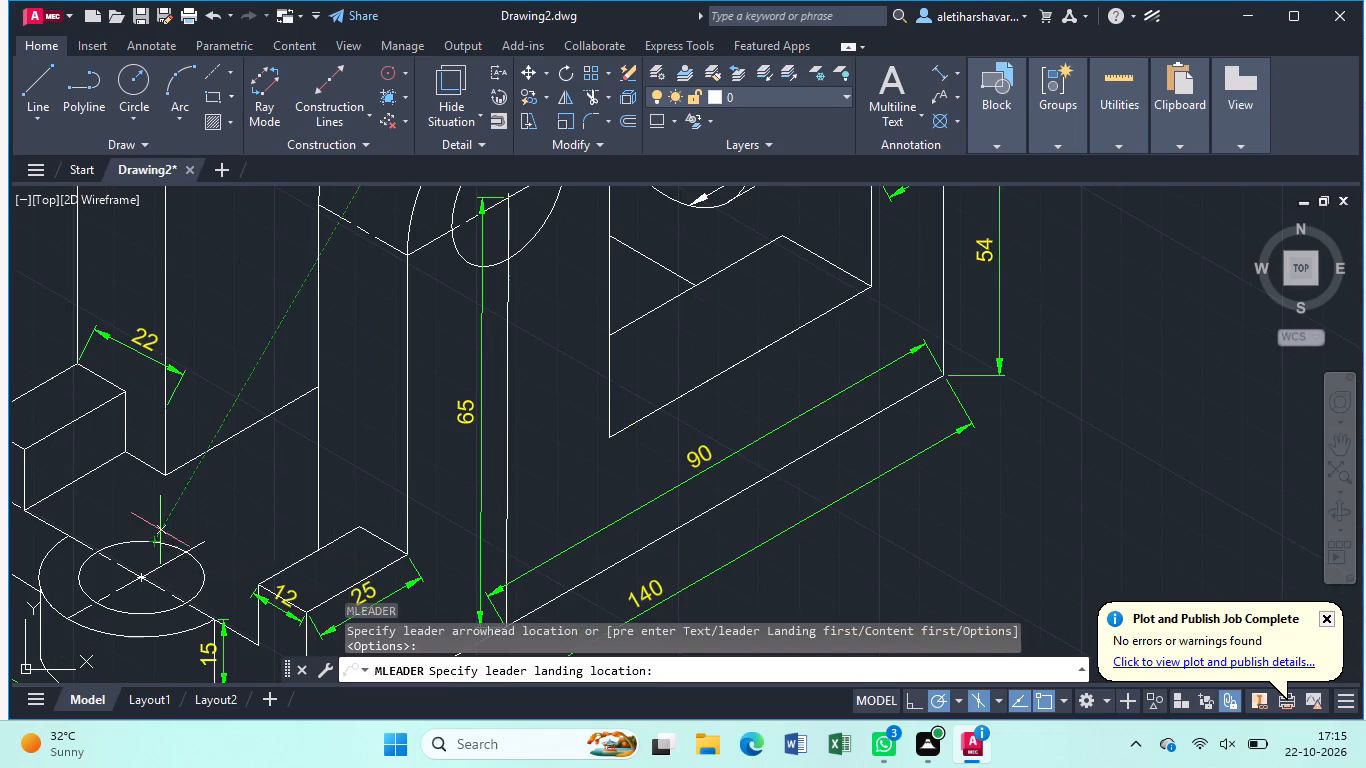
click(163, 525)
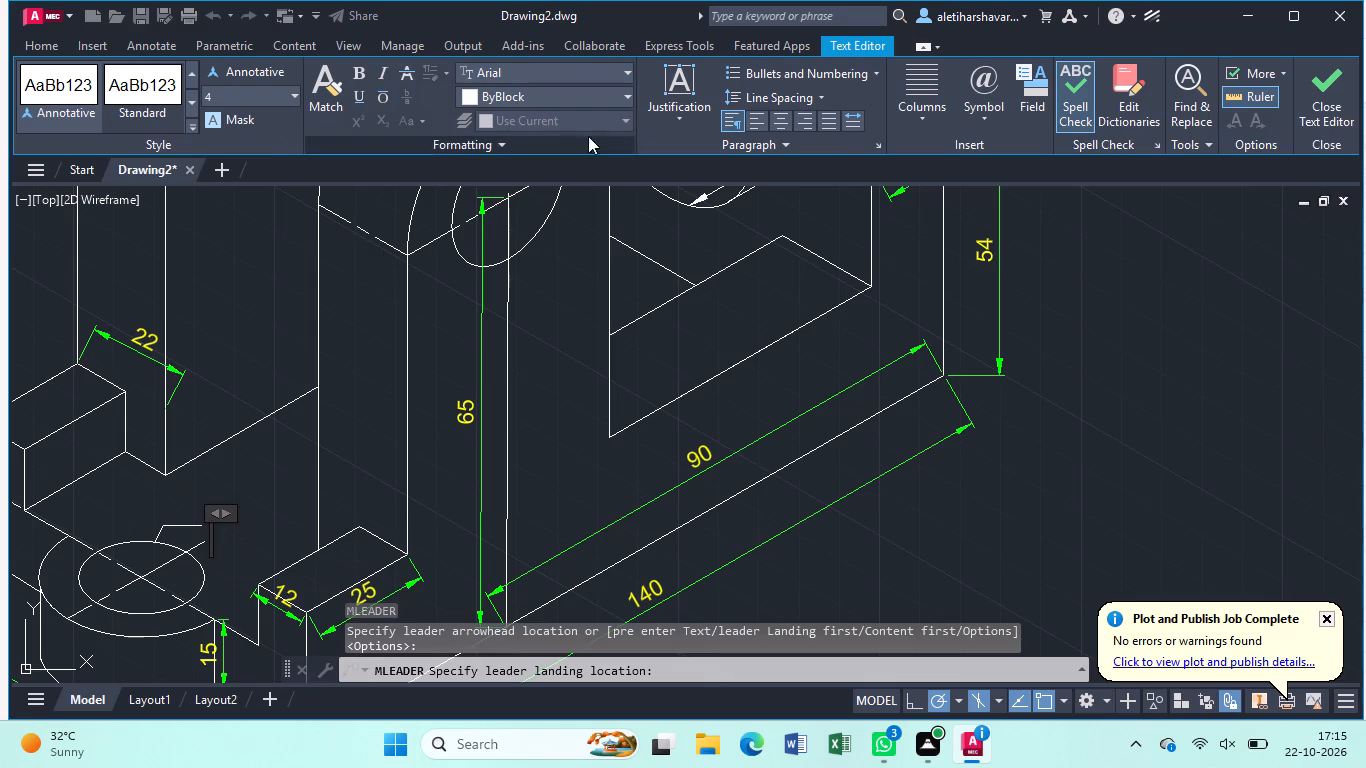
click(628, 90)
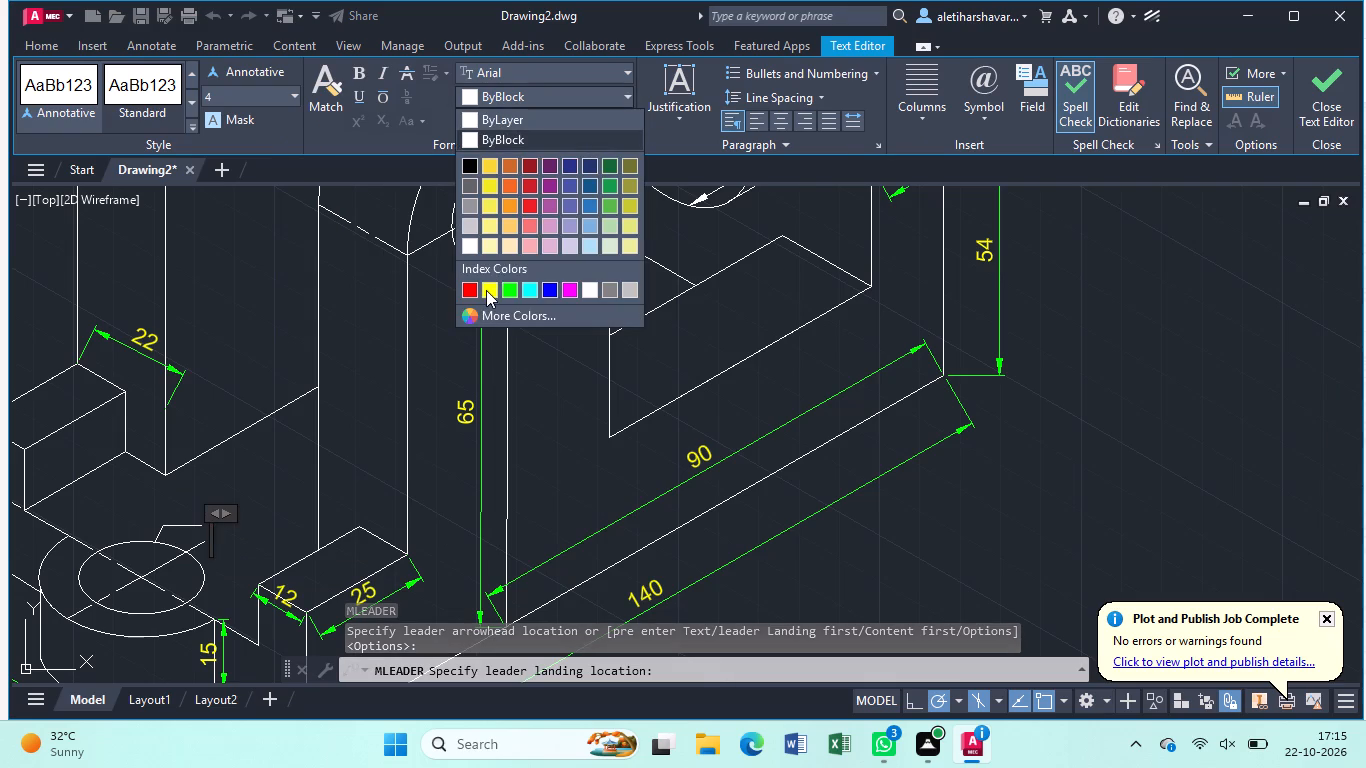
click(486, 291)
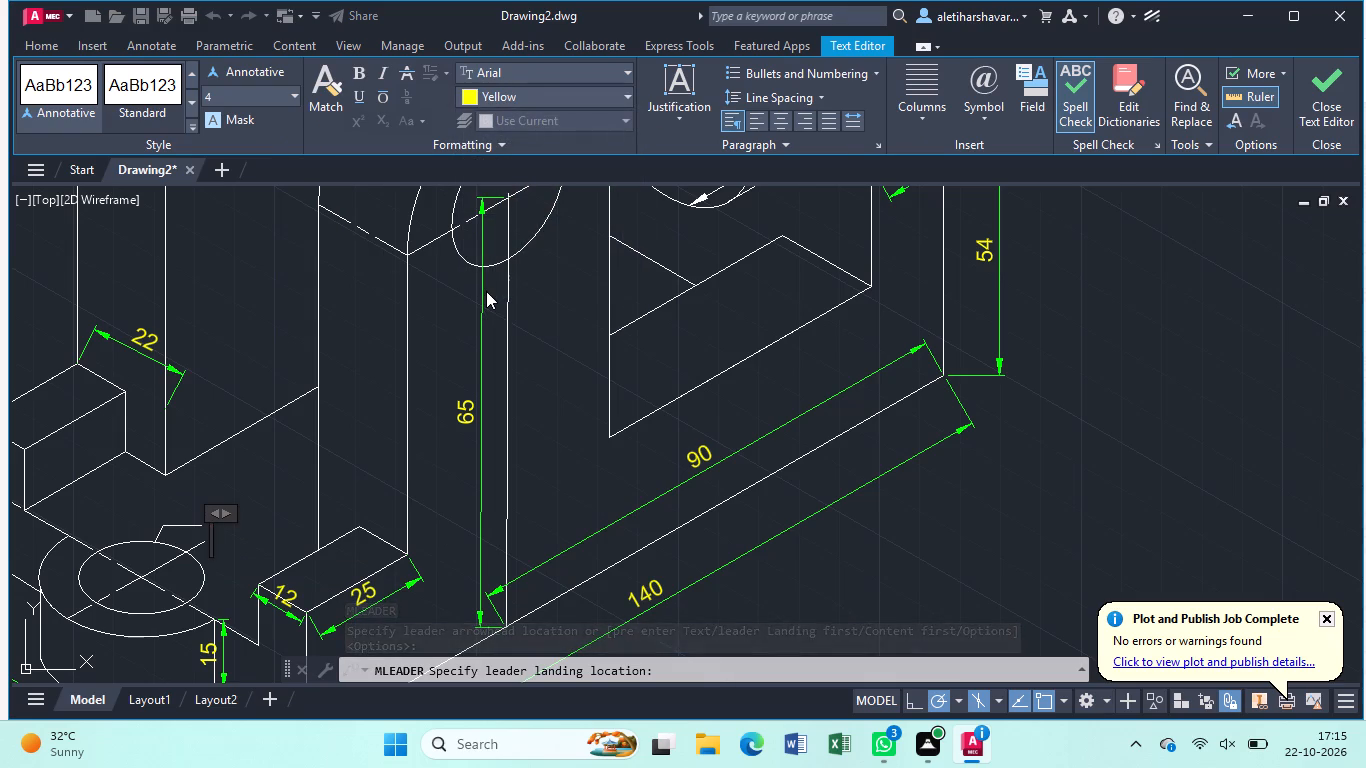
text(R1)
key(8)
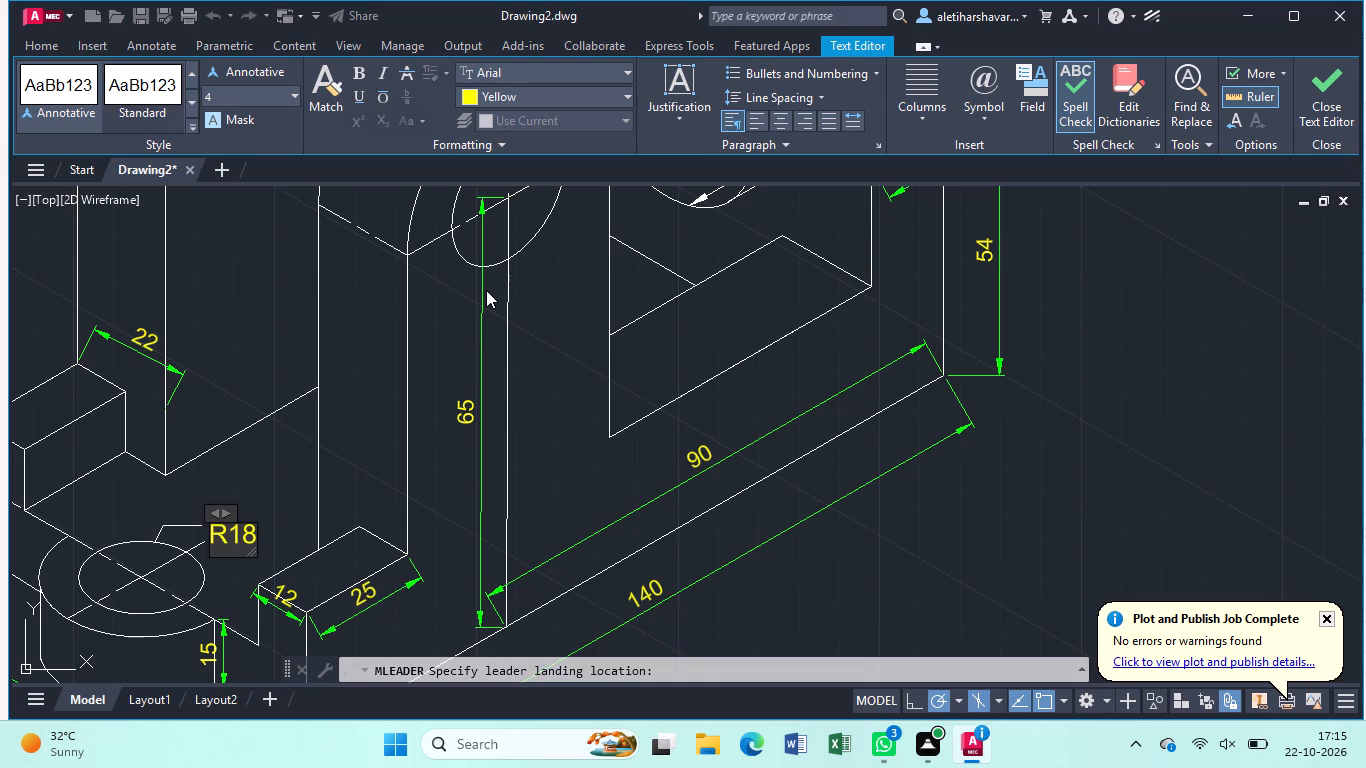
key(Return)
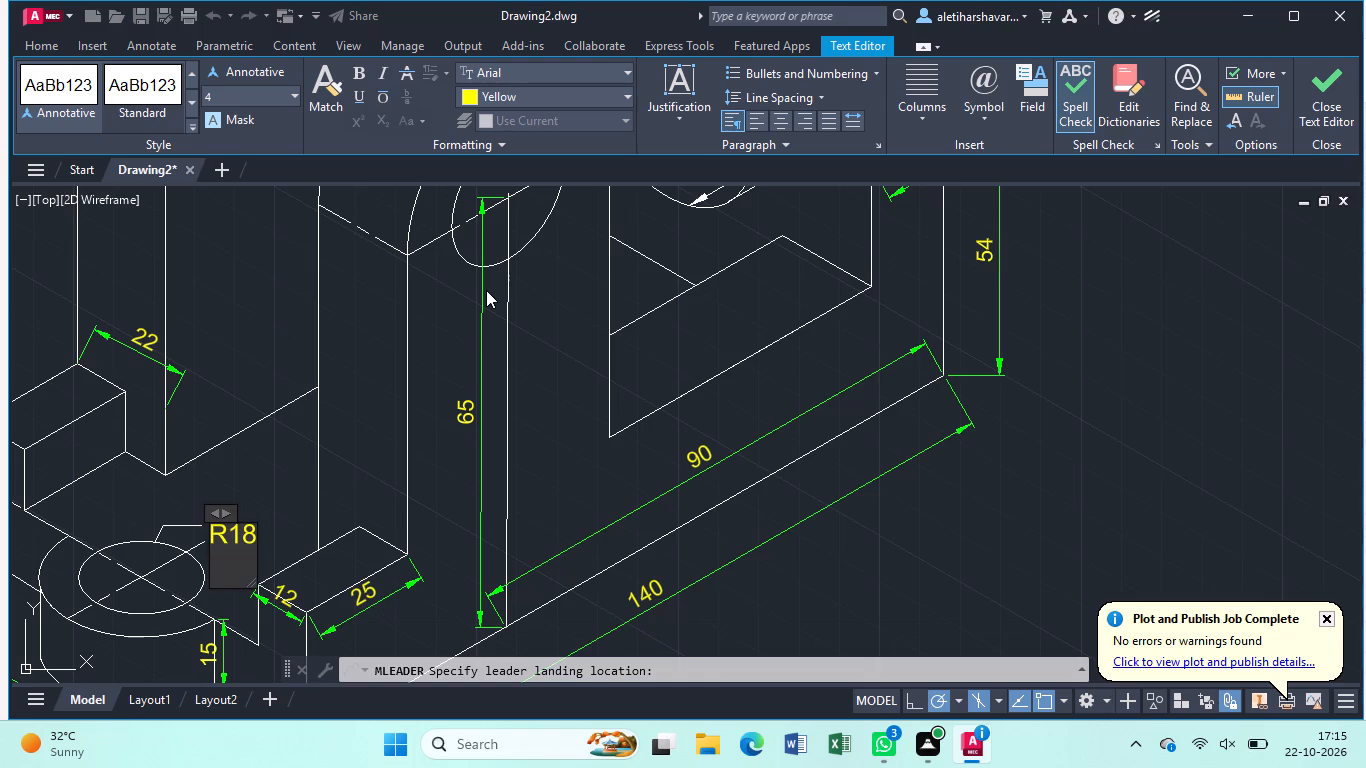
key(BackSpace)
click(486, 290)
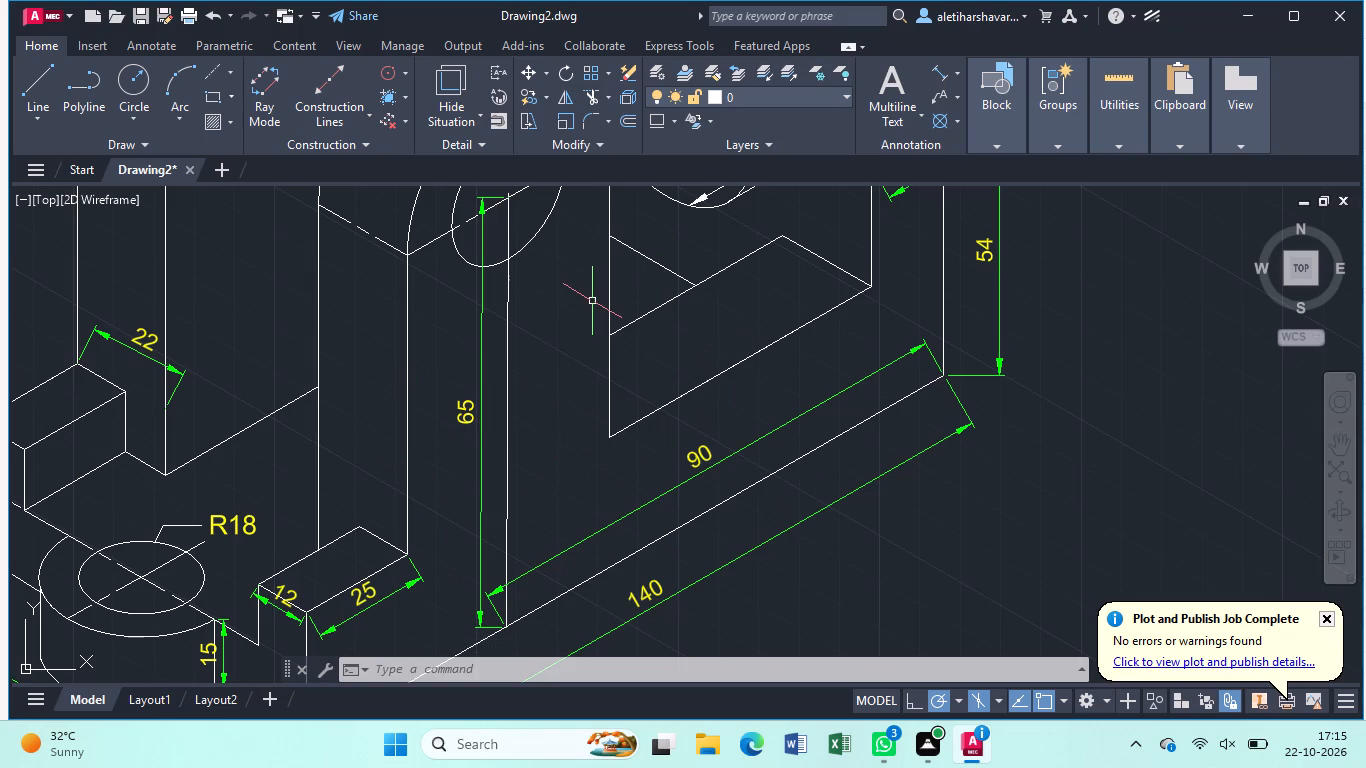
Add a multileader labelled R18 in yellow text, pointing to the outer arc of the rounded boss.
text(ml)
click(660, 368)
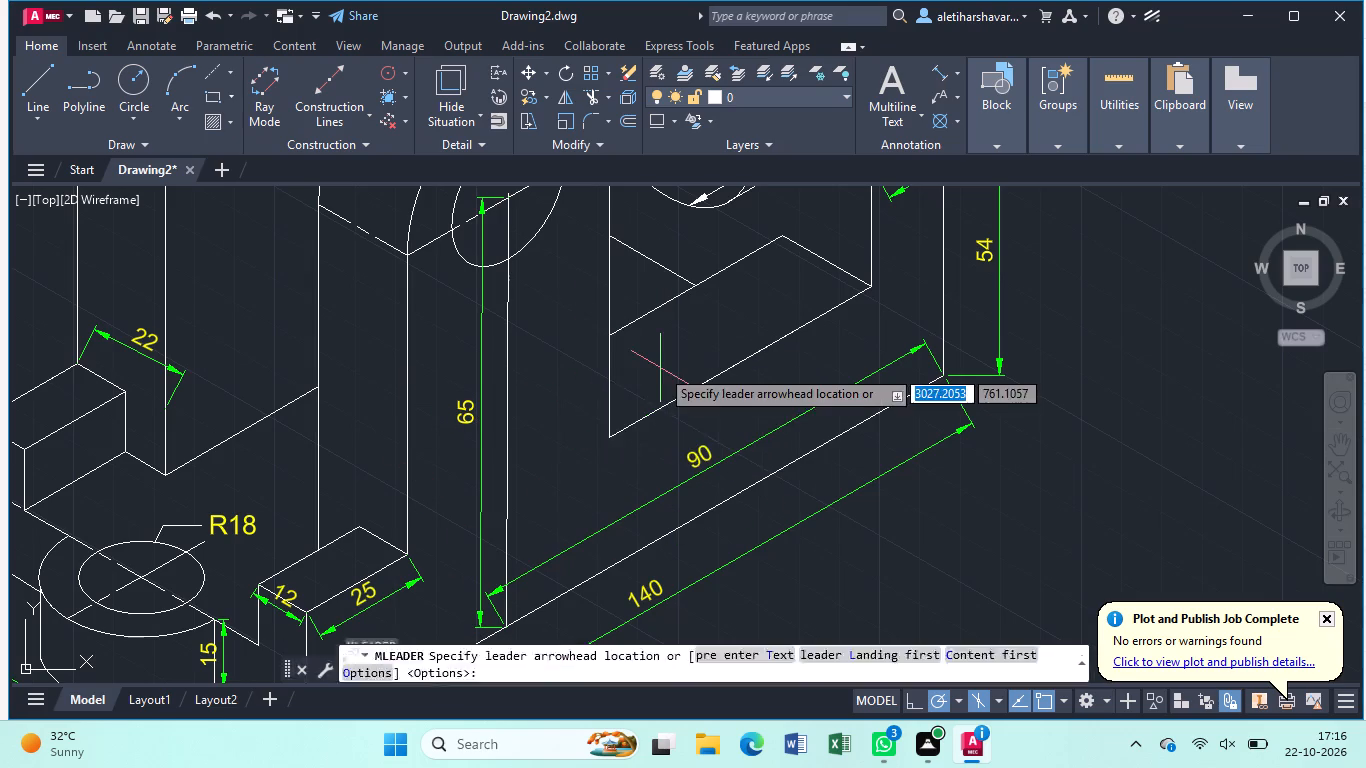
click(44, 564)
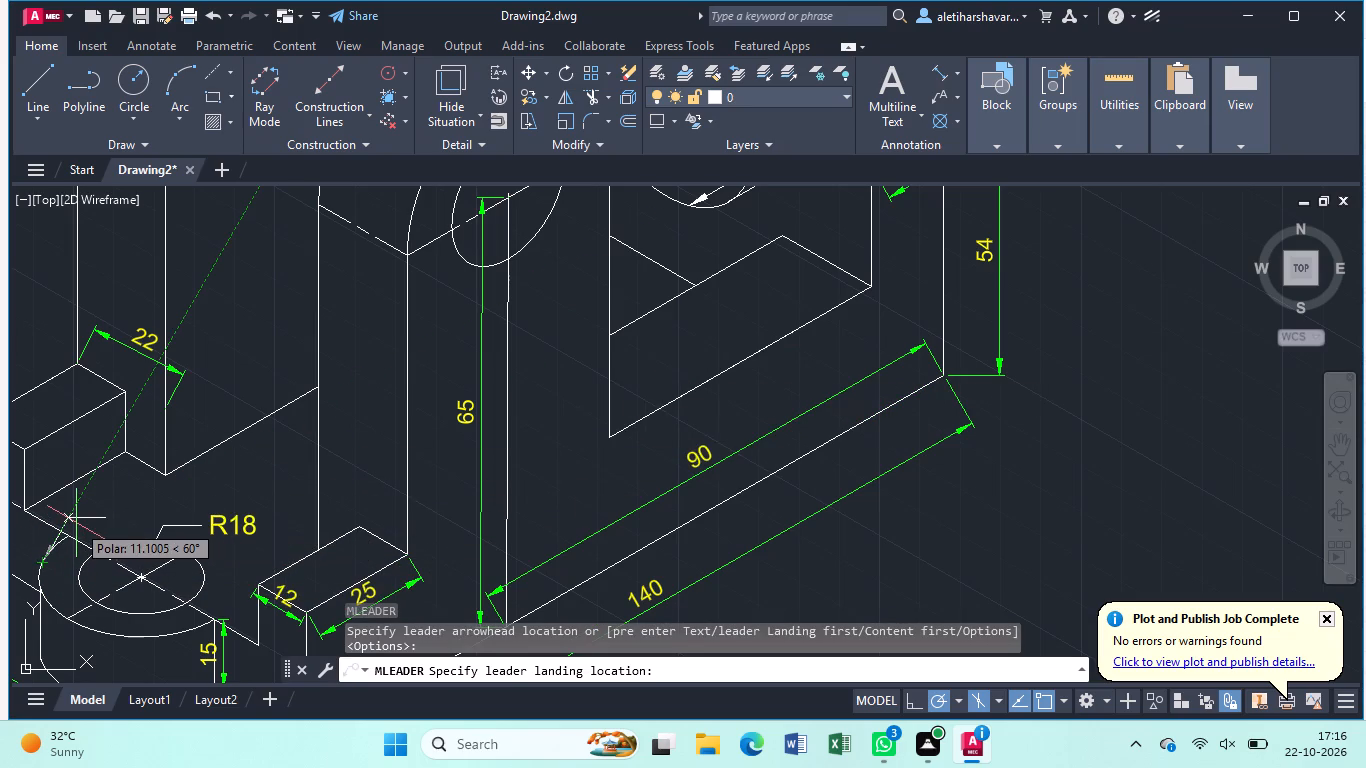
click(76, 523)
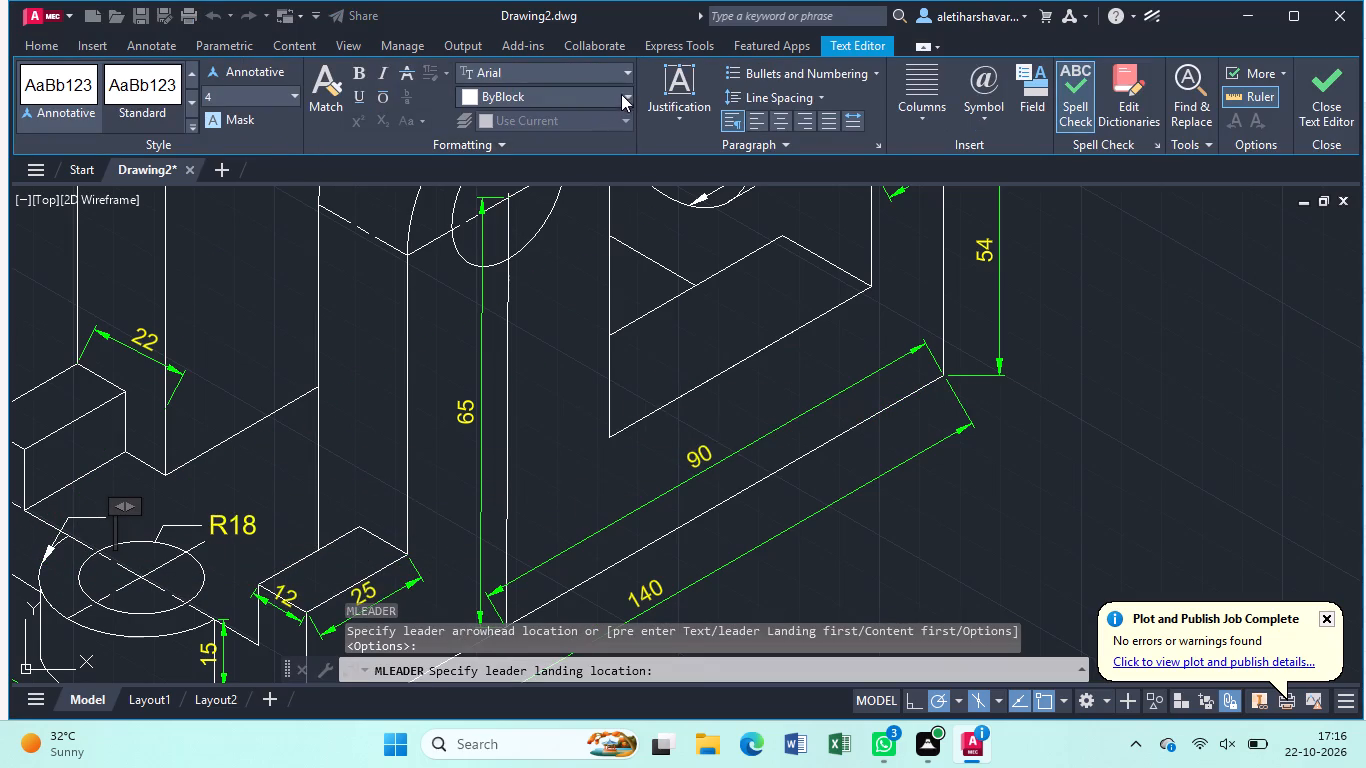
click(629, 90)
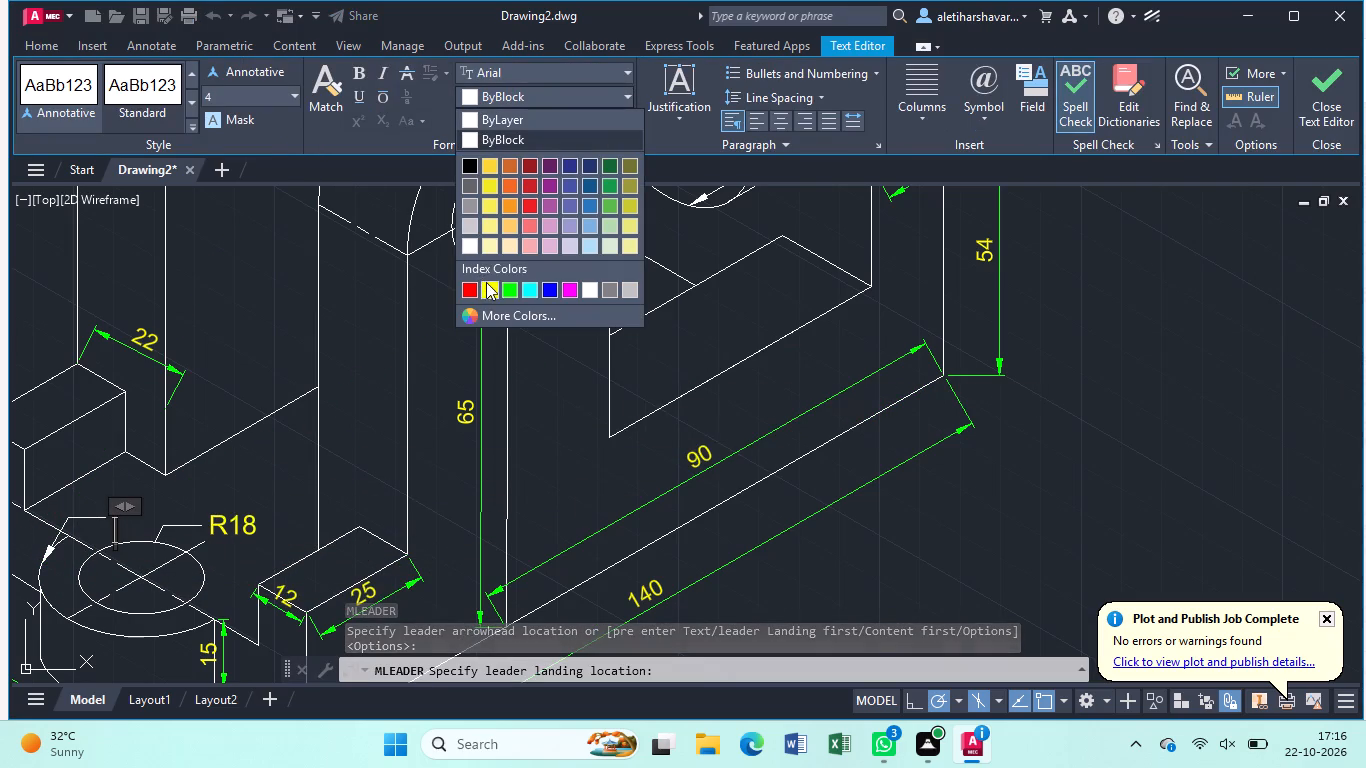
click(487, 282)
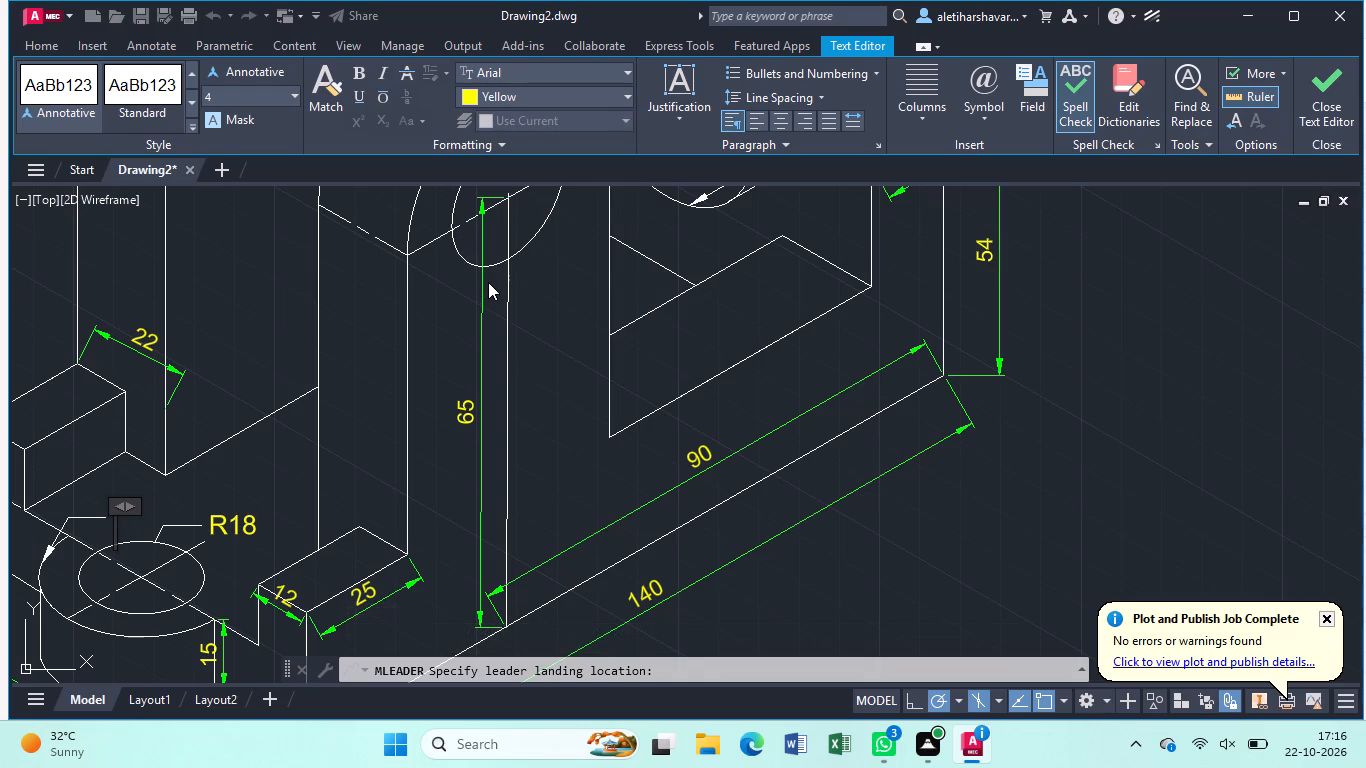
text(R1)
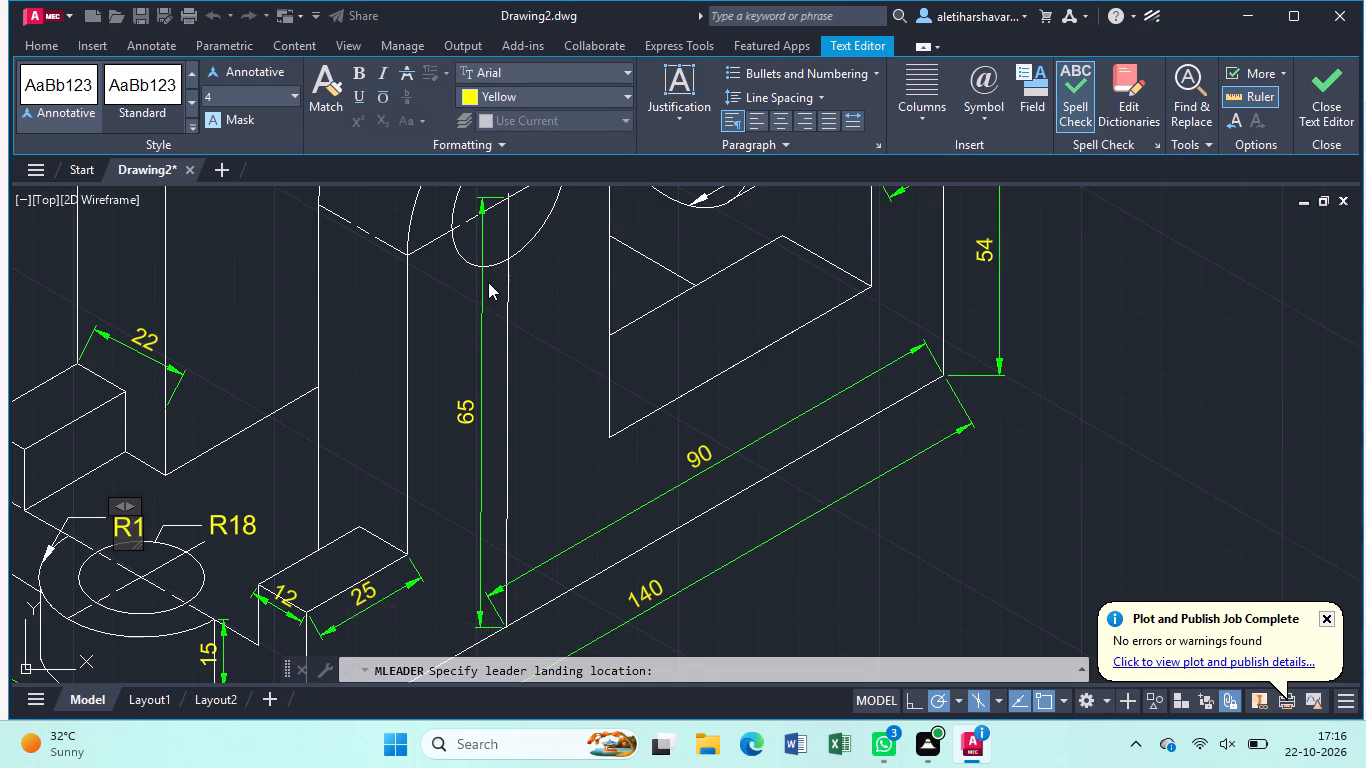
key(8)
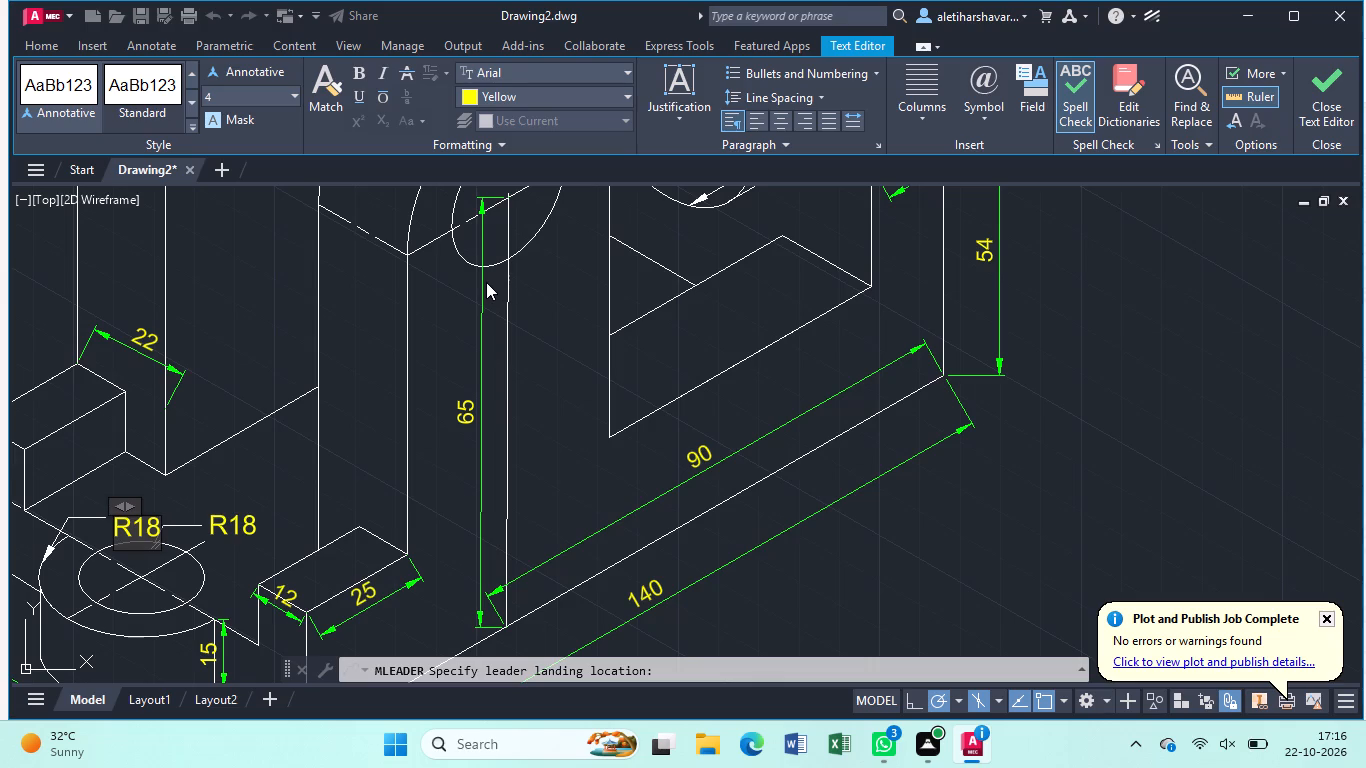
click(485, 282)
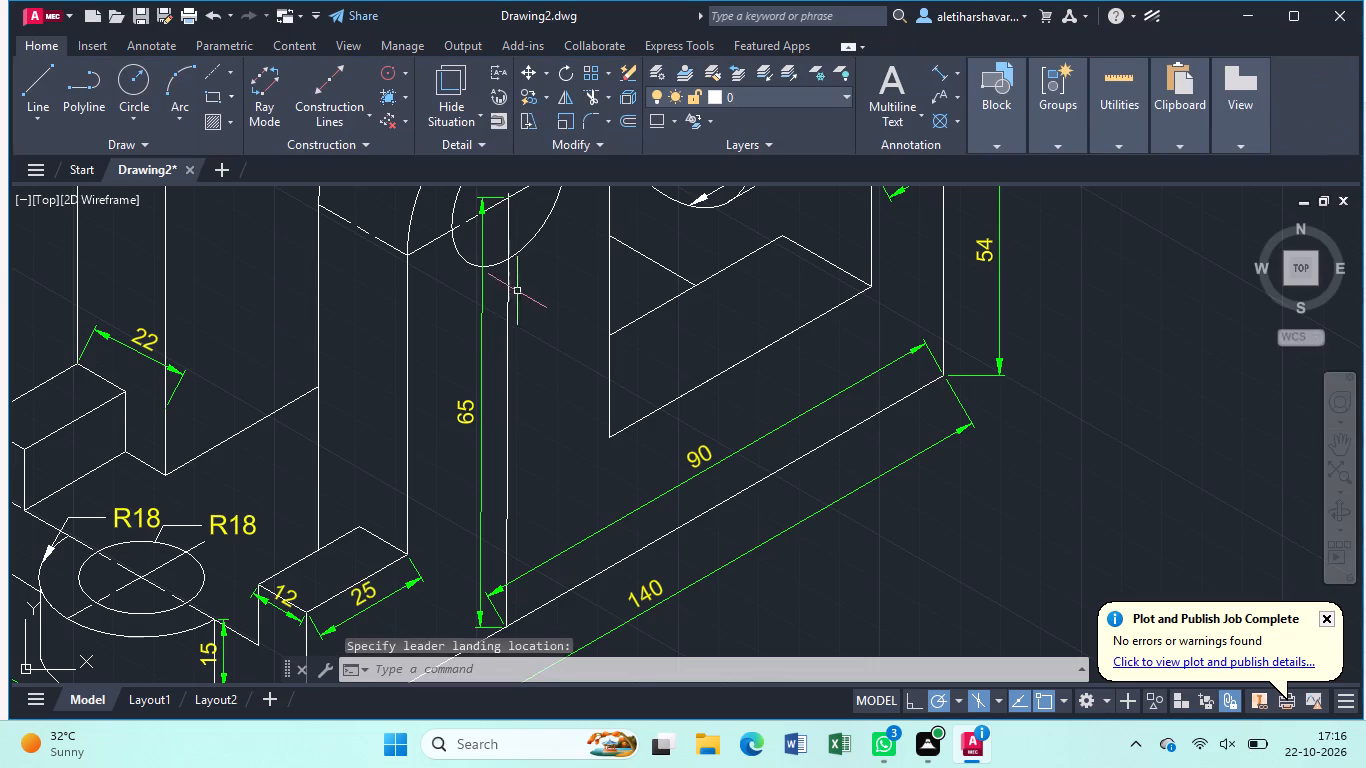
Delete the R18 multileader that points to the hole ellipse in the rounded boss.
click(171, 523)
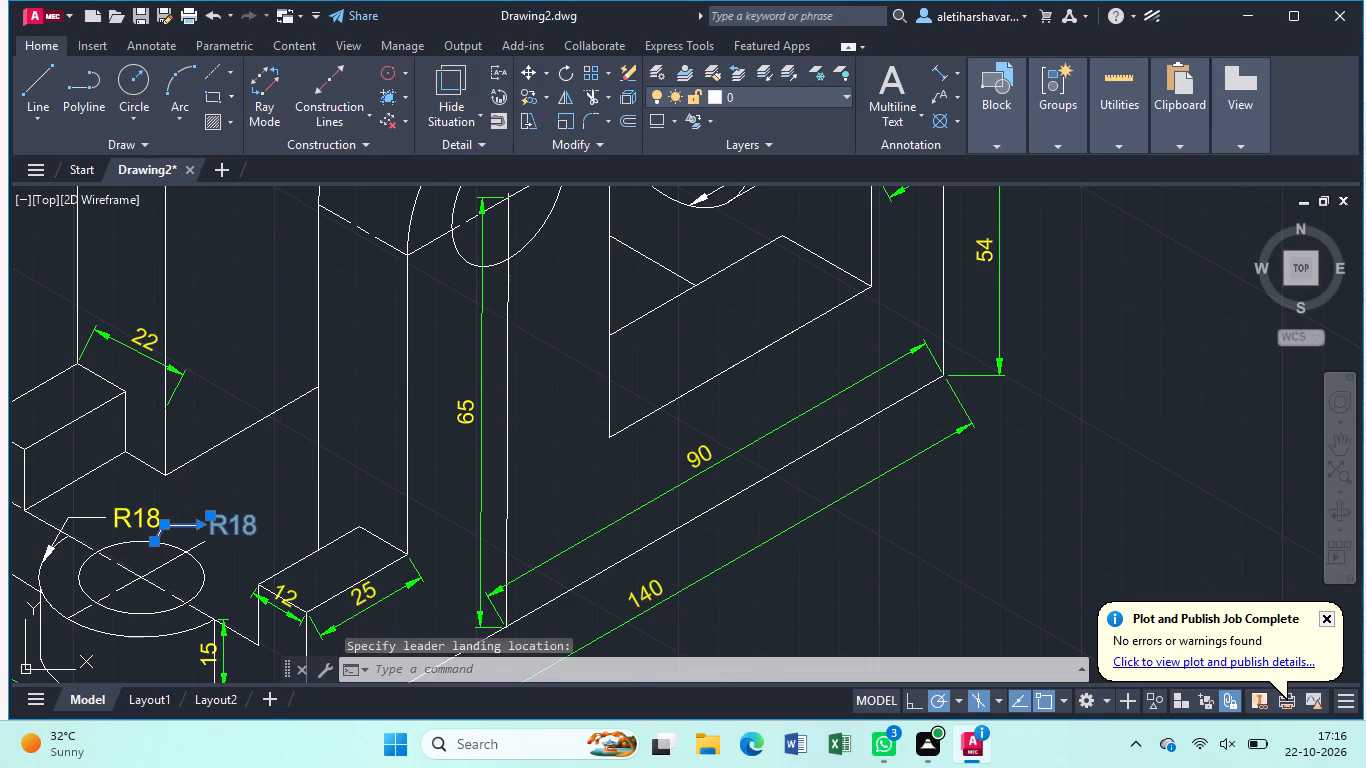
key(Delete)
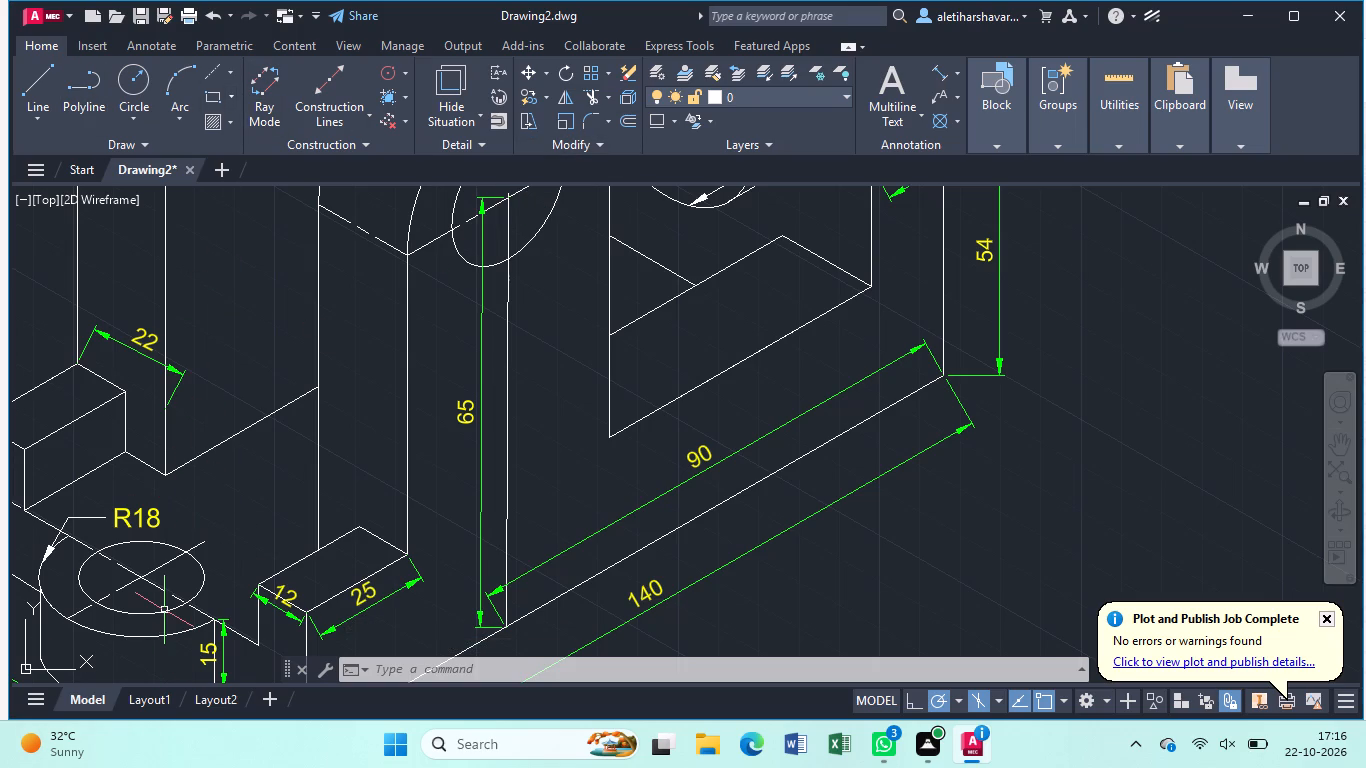
Add a multileader labelled Ø22 in yellow text, pointing to the hole ellipse in the rounded boss.
text(ml)
click(242, 525)
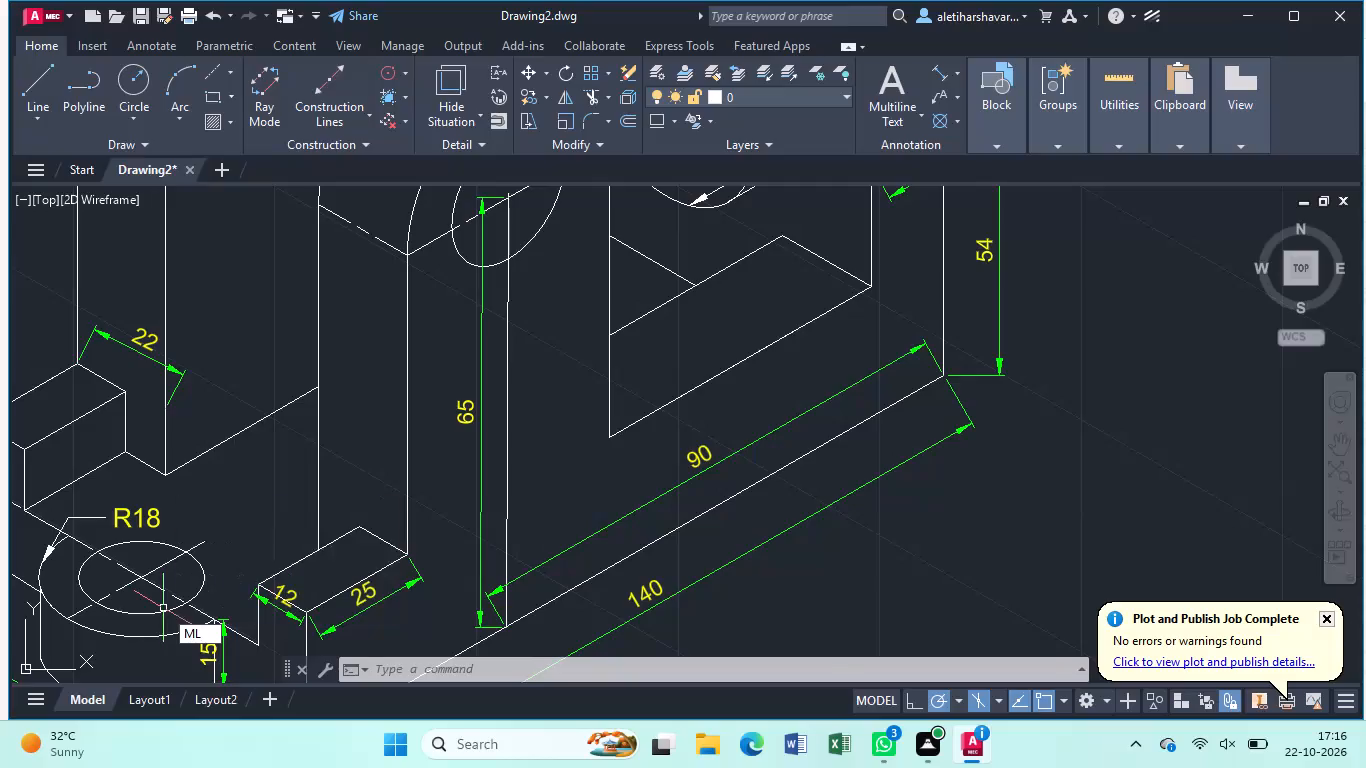
click(177, 544)
click(192, 534)
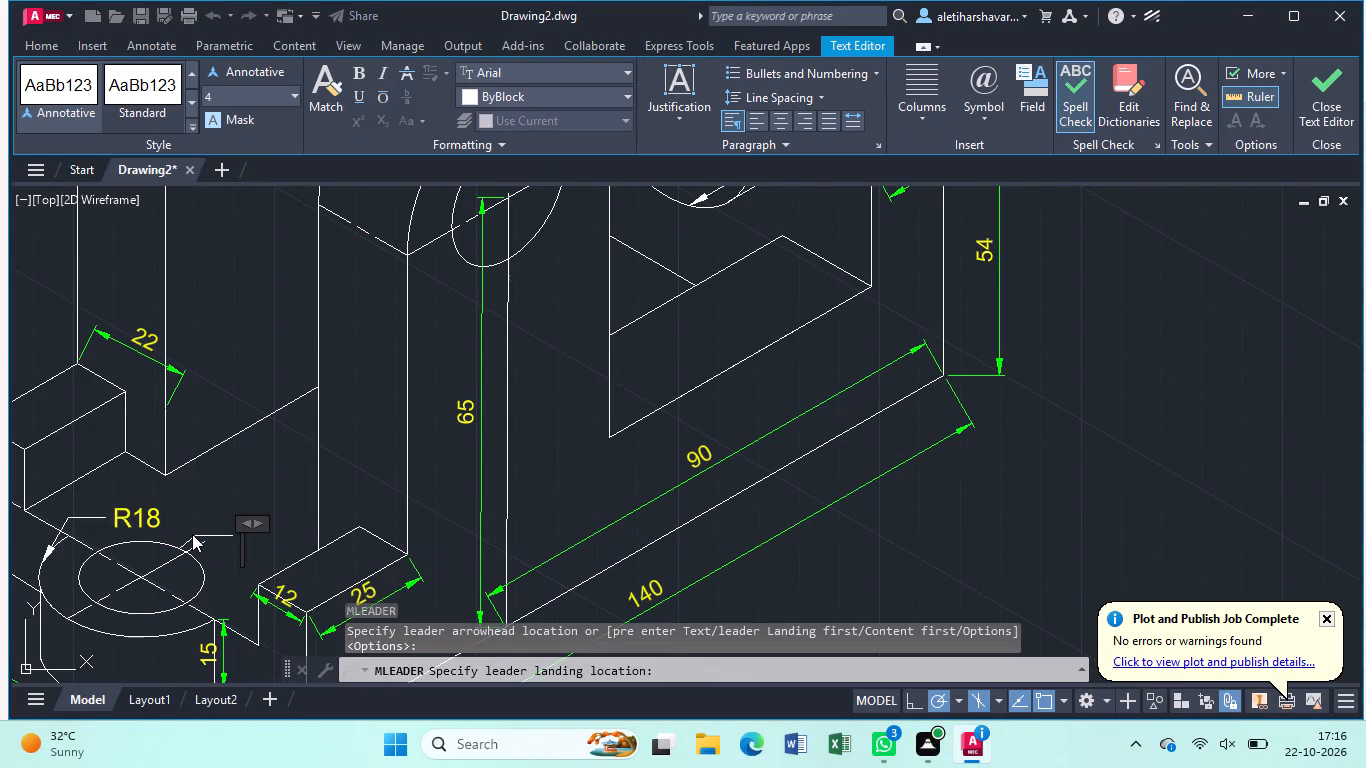
click(627, 87)
click(489, 291)
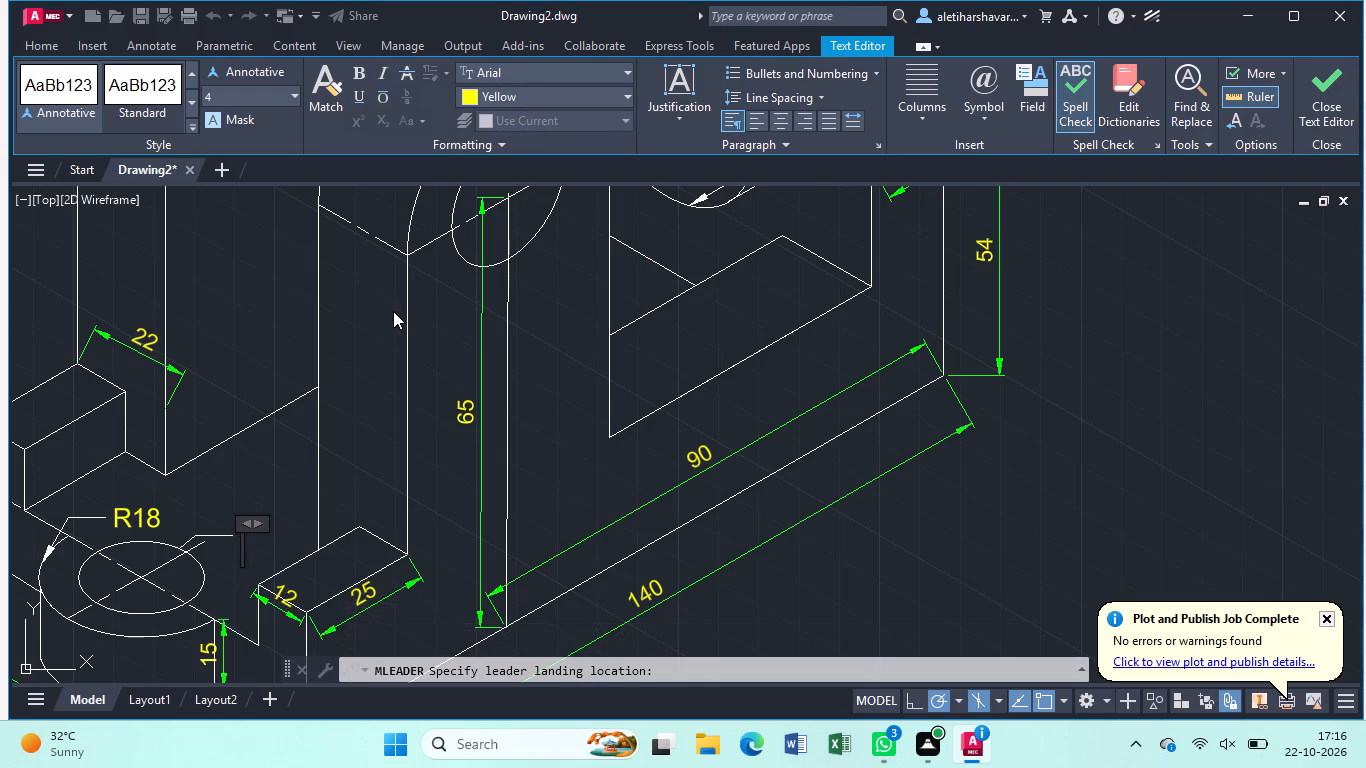
text(%%c)
text(22)
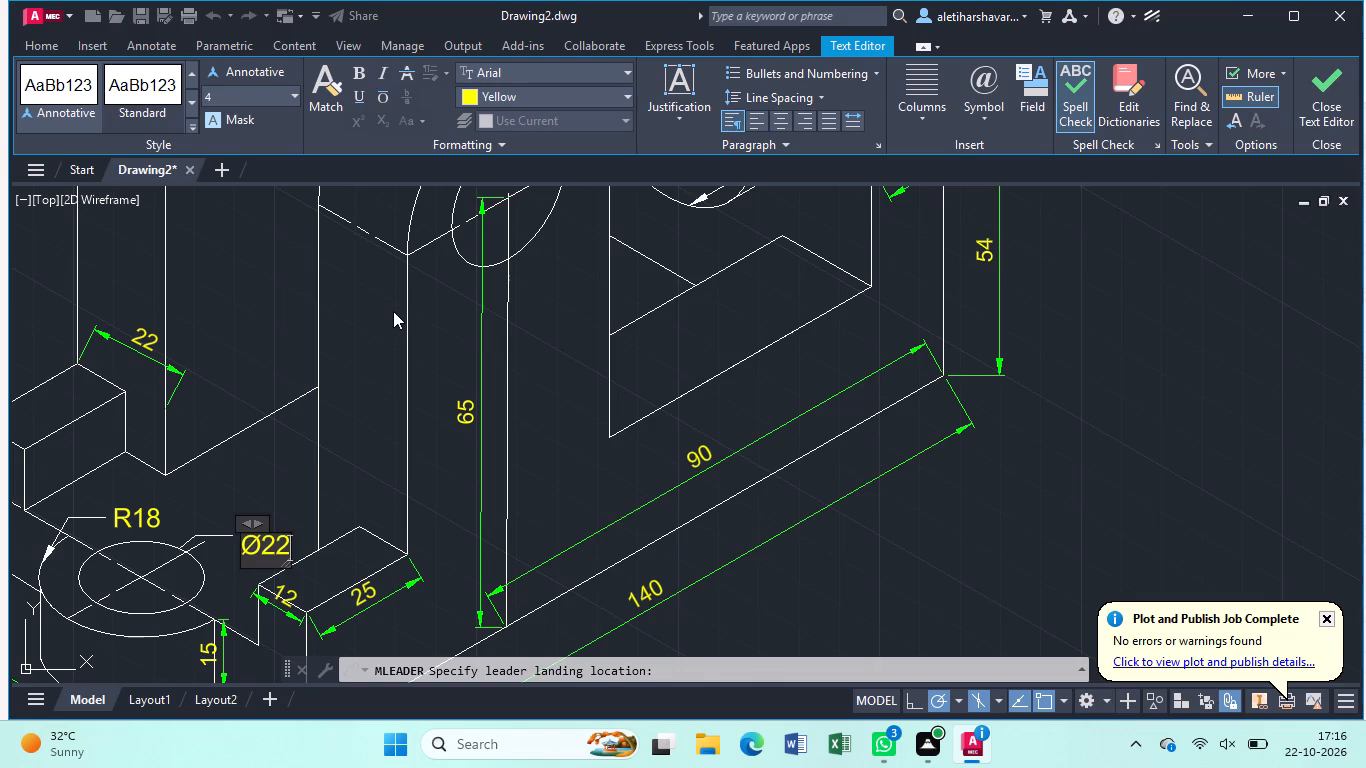
click(393, 311)
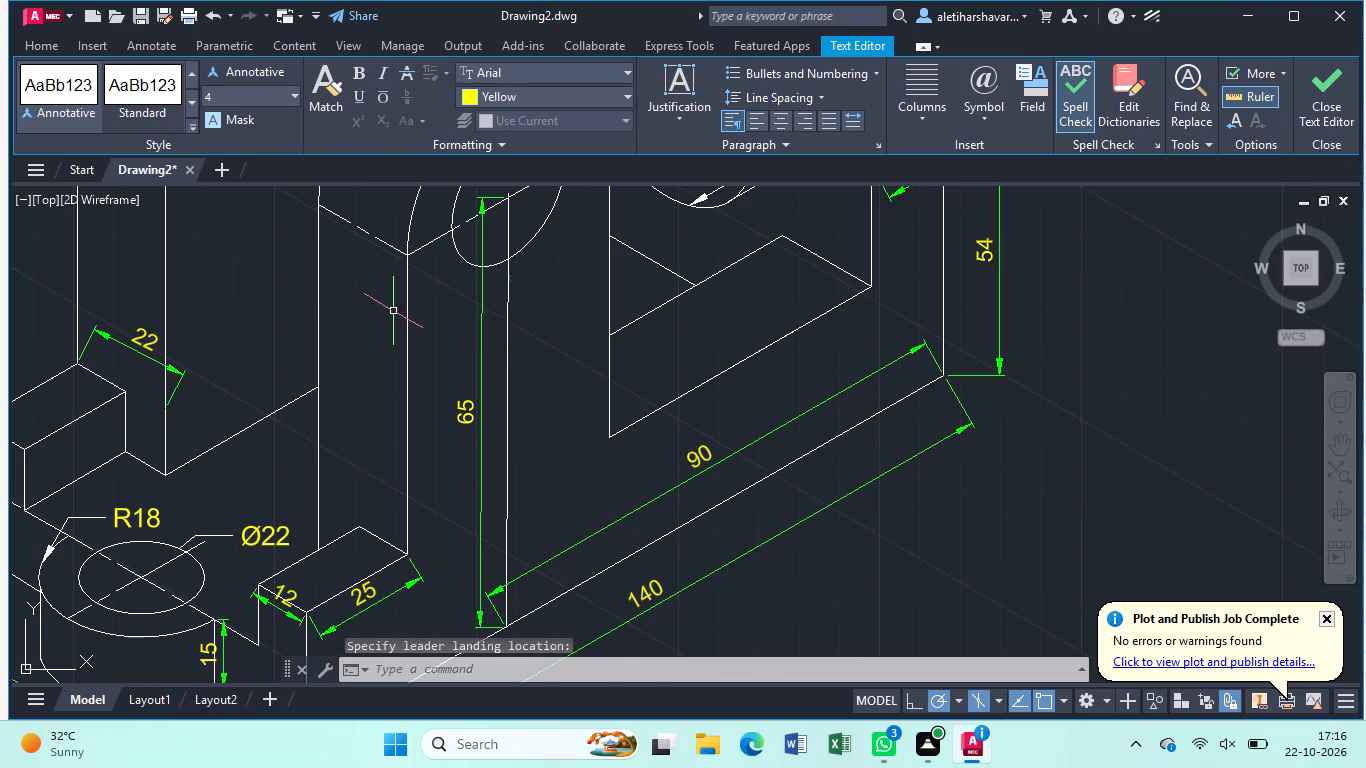
Set the AM_ISO dimension style's text height to 4 and make that style current.
scroll(478, 408, down, 1)
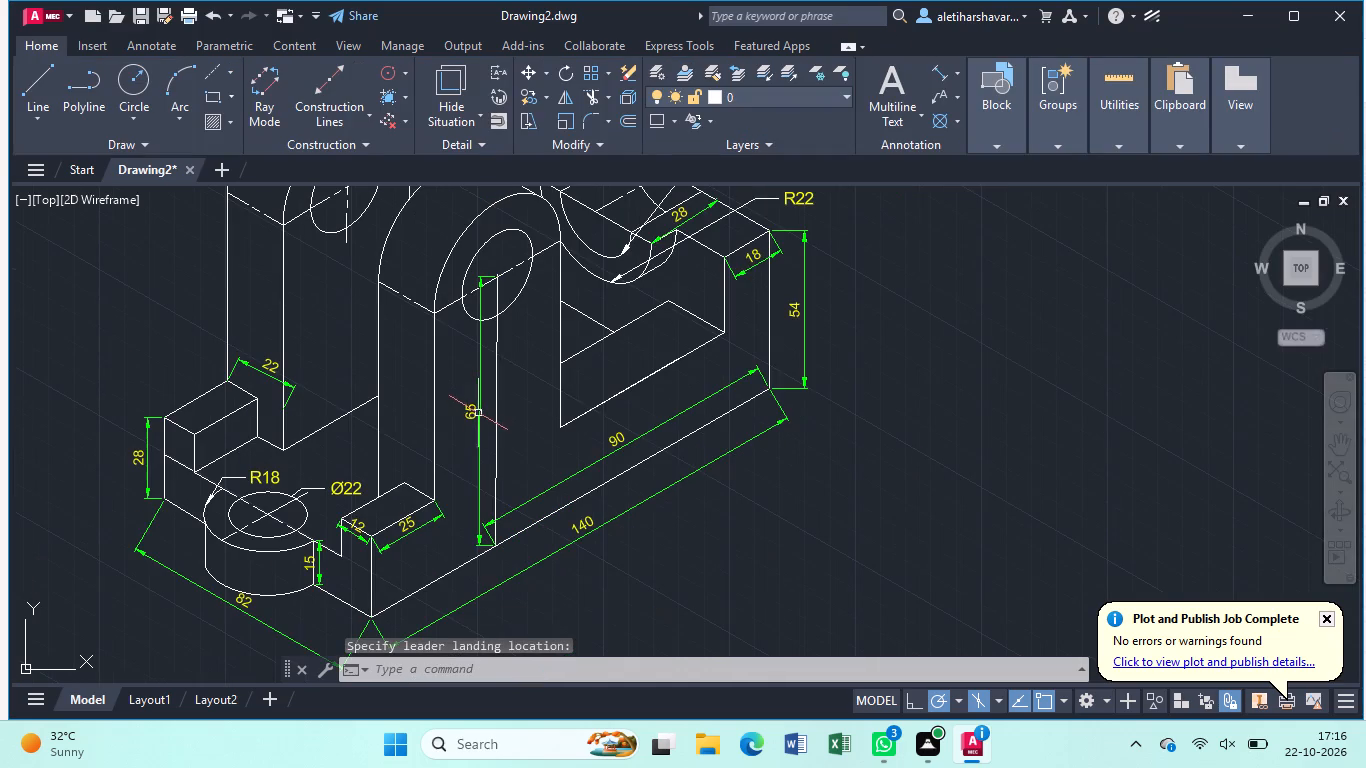
key(d)
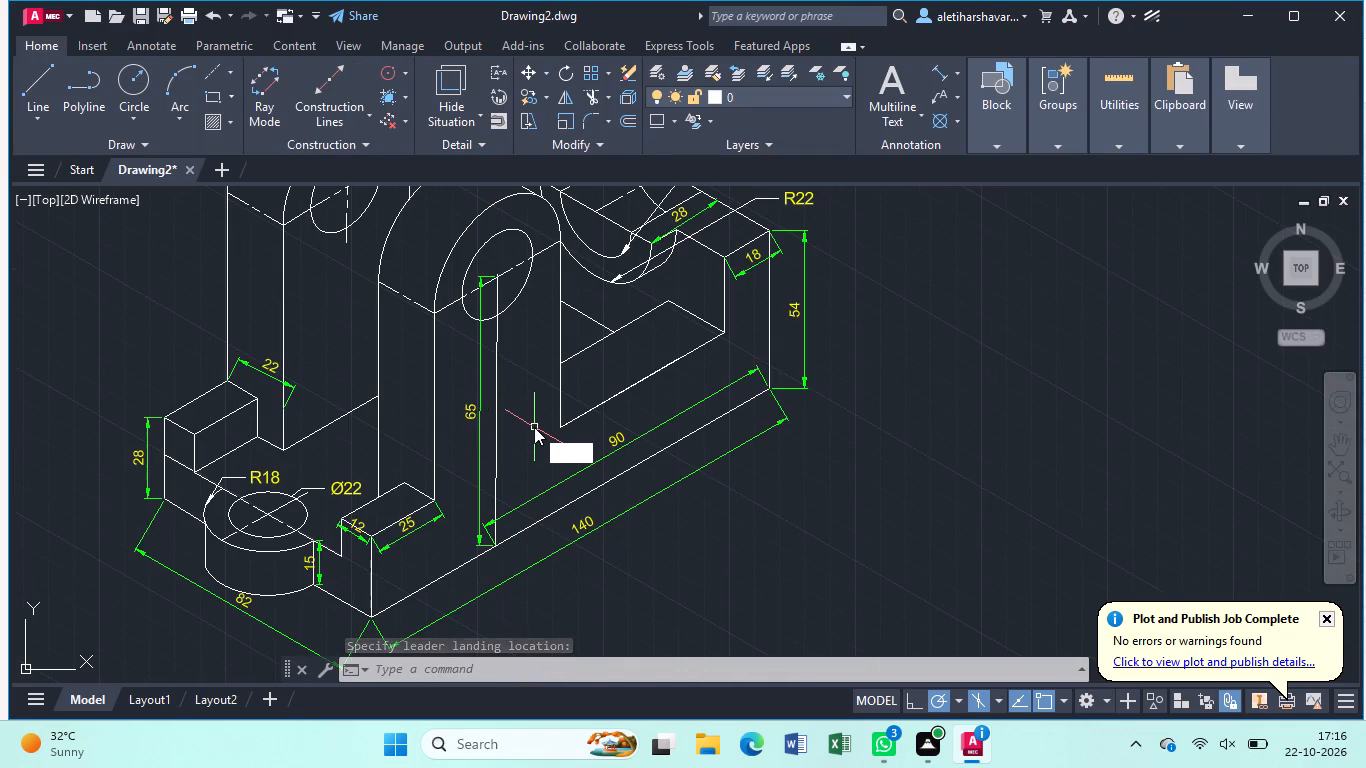
key(Return)
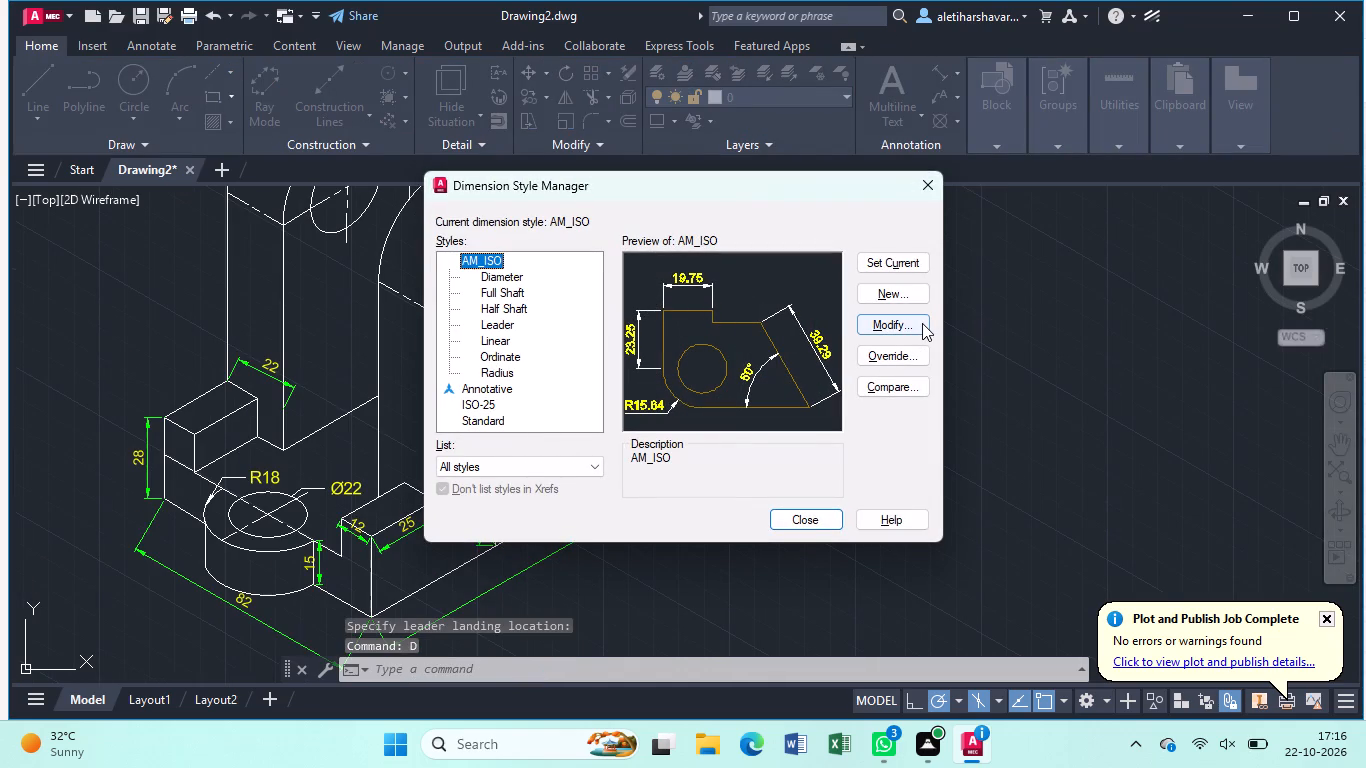
click(922, 323)
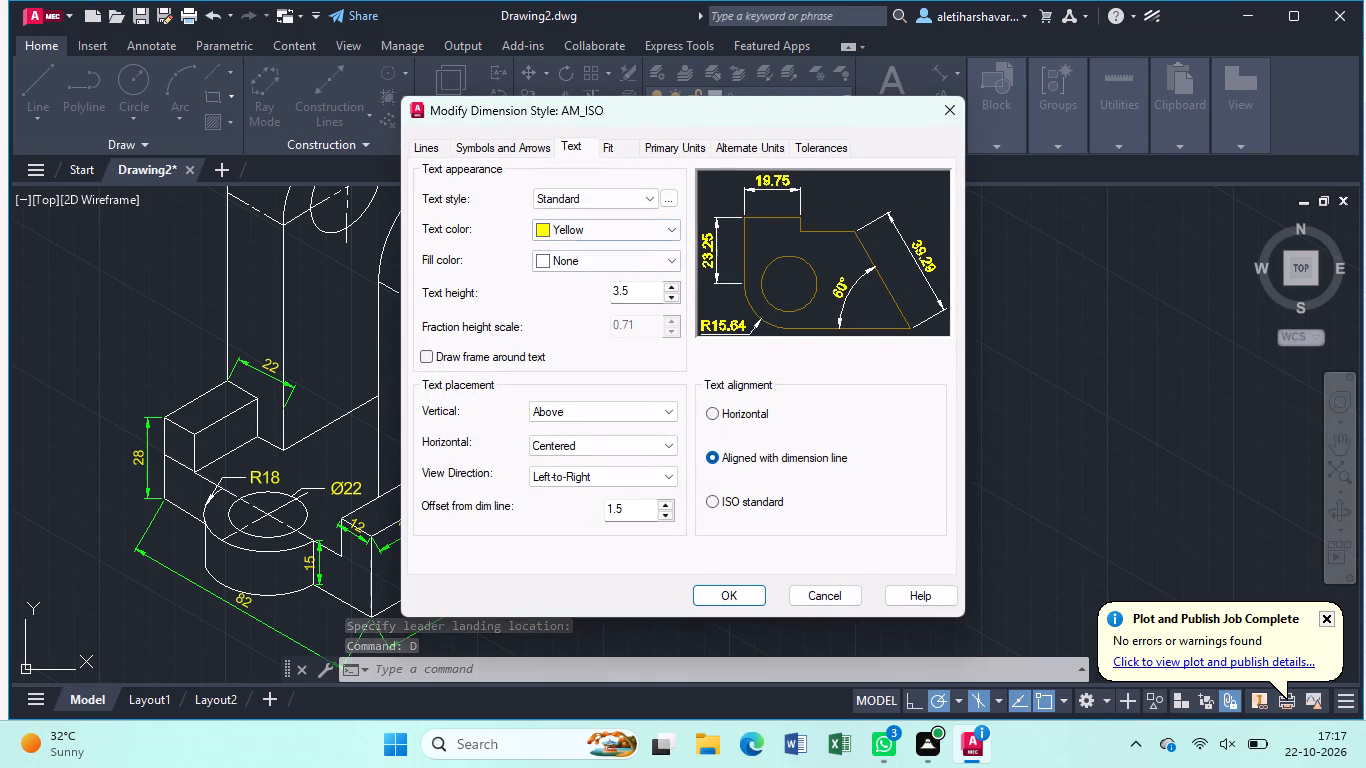
click(641, 285)
key(BackSpace)
key(BackSpace)
key(BackSpace)
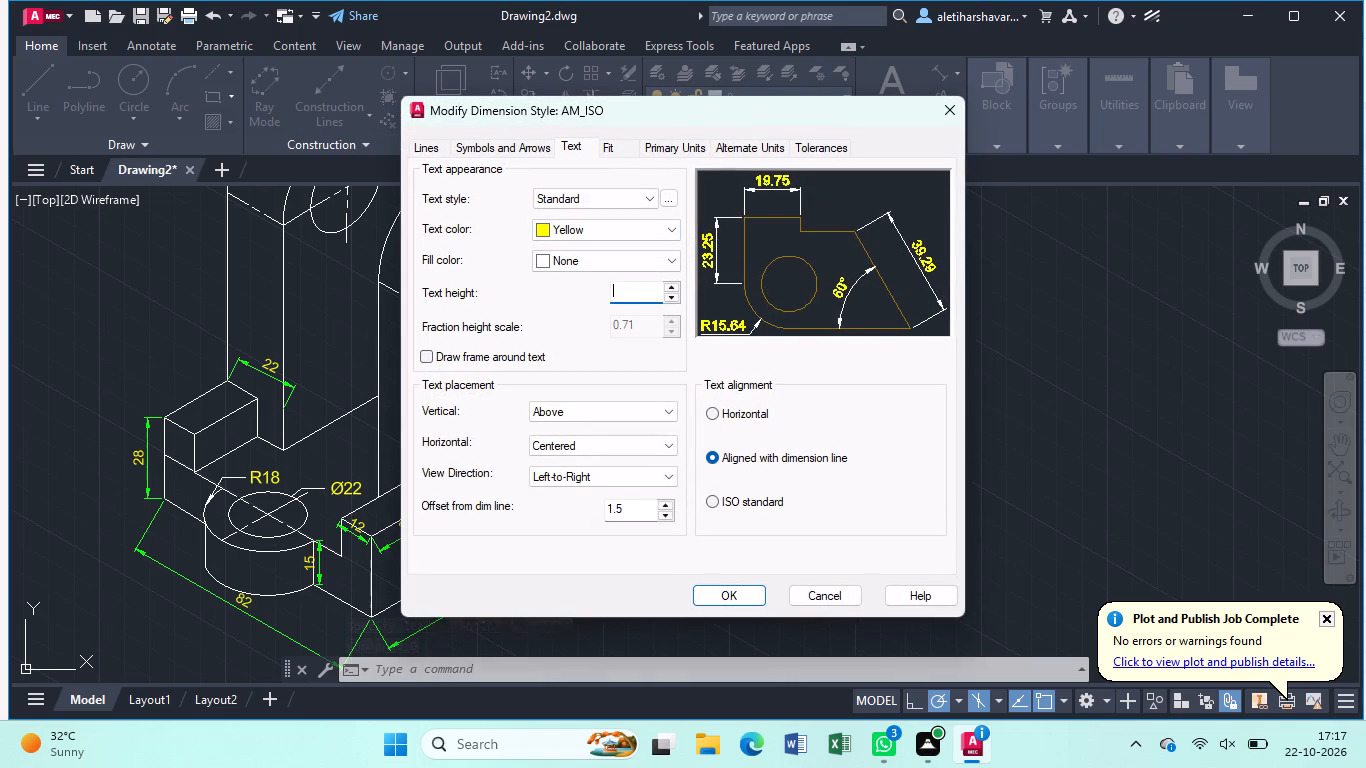
key(4)
key(Return)
click(728, 596)
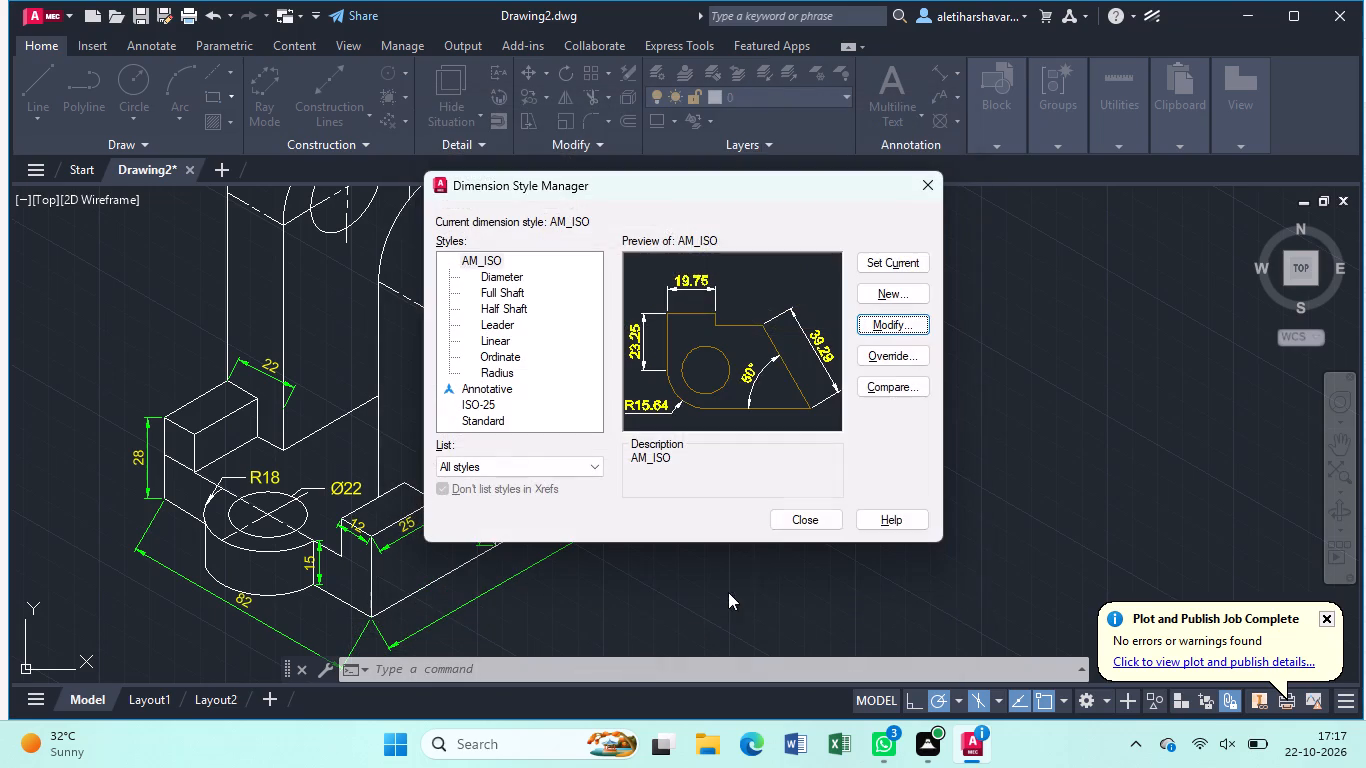
click(898, 259)
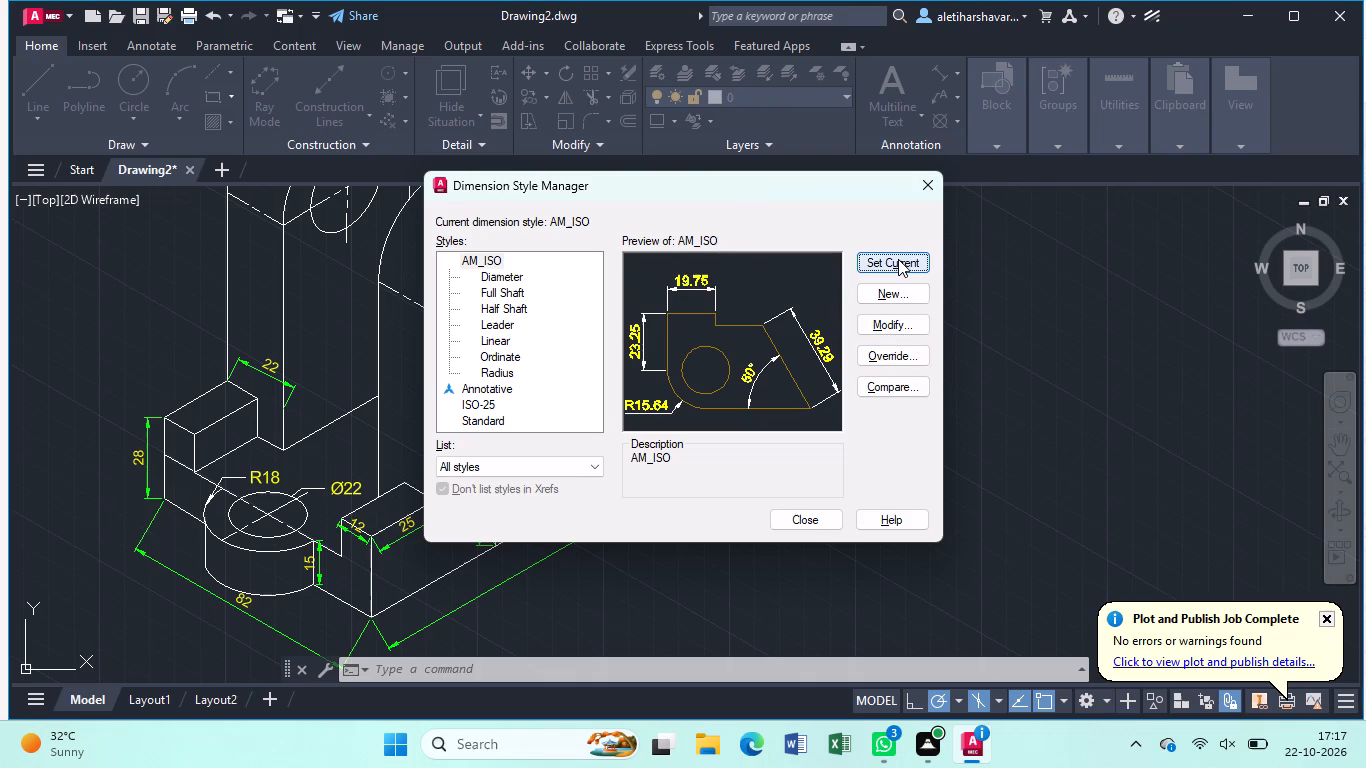
click(801, 516)
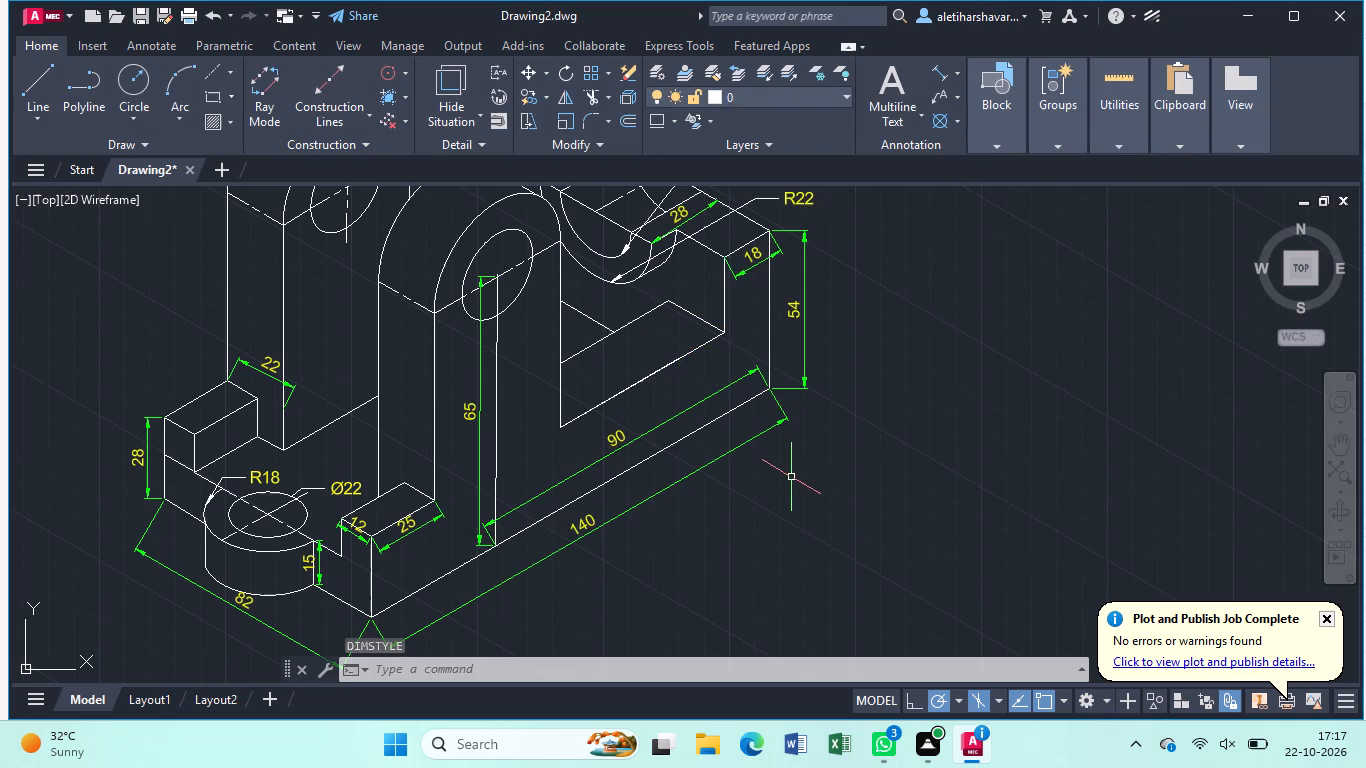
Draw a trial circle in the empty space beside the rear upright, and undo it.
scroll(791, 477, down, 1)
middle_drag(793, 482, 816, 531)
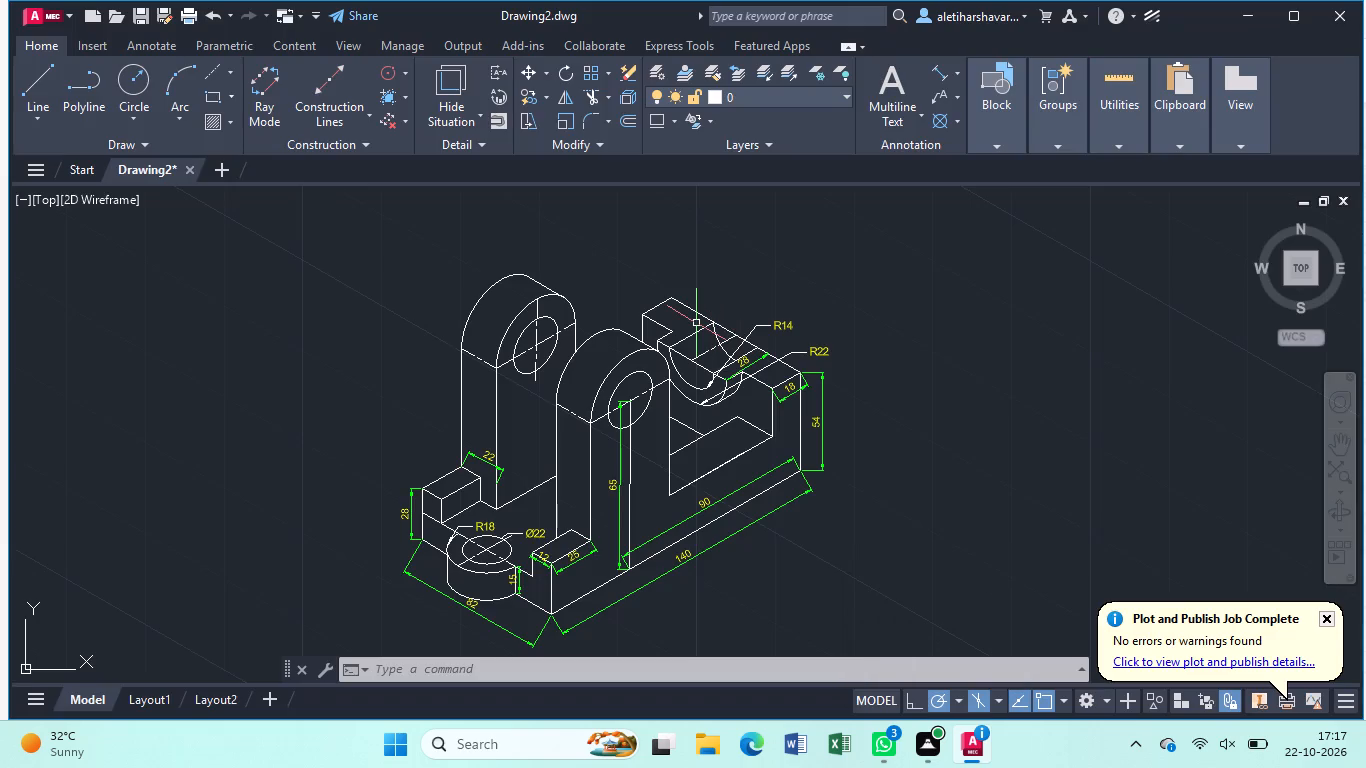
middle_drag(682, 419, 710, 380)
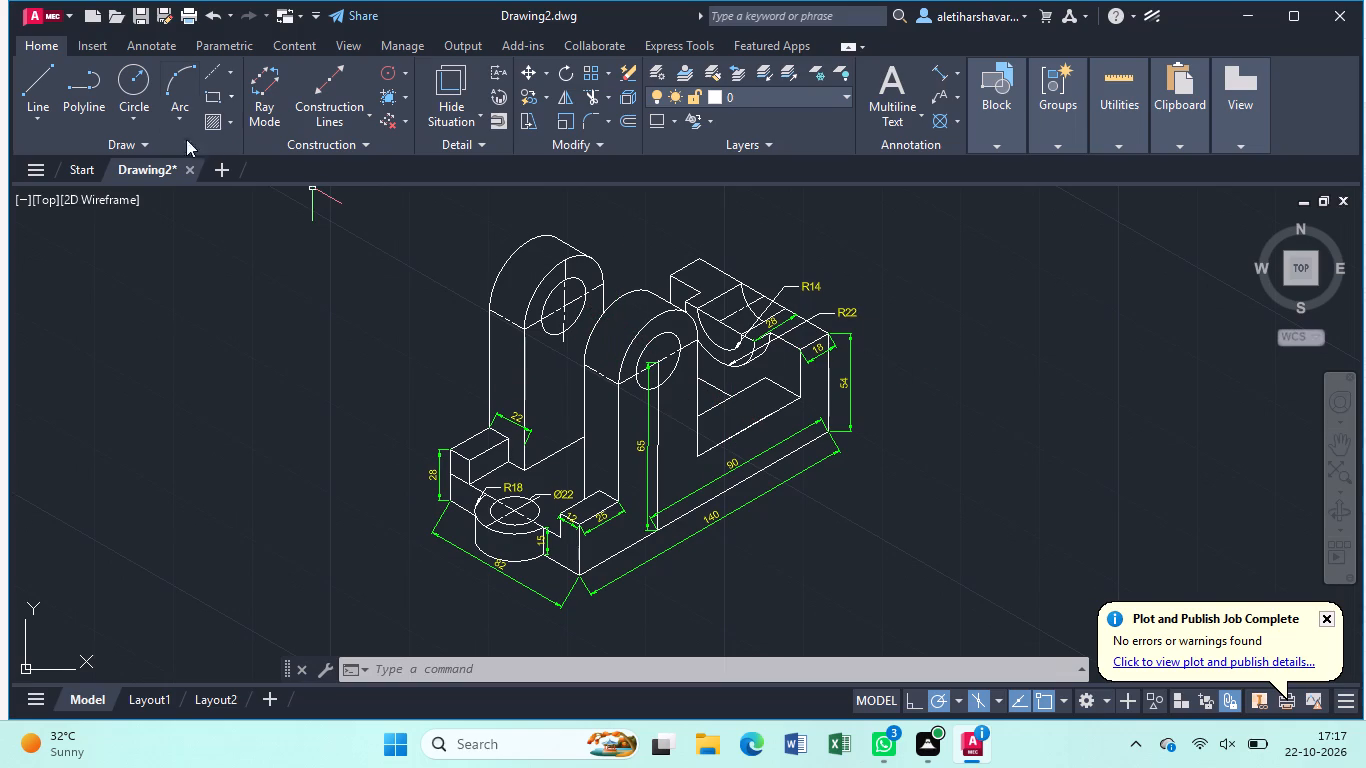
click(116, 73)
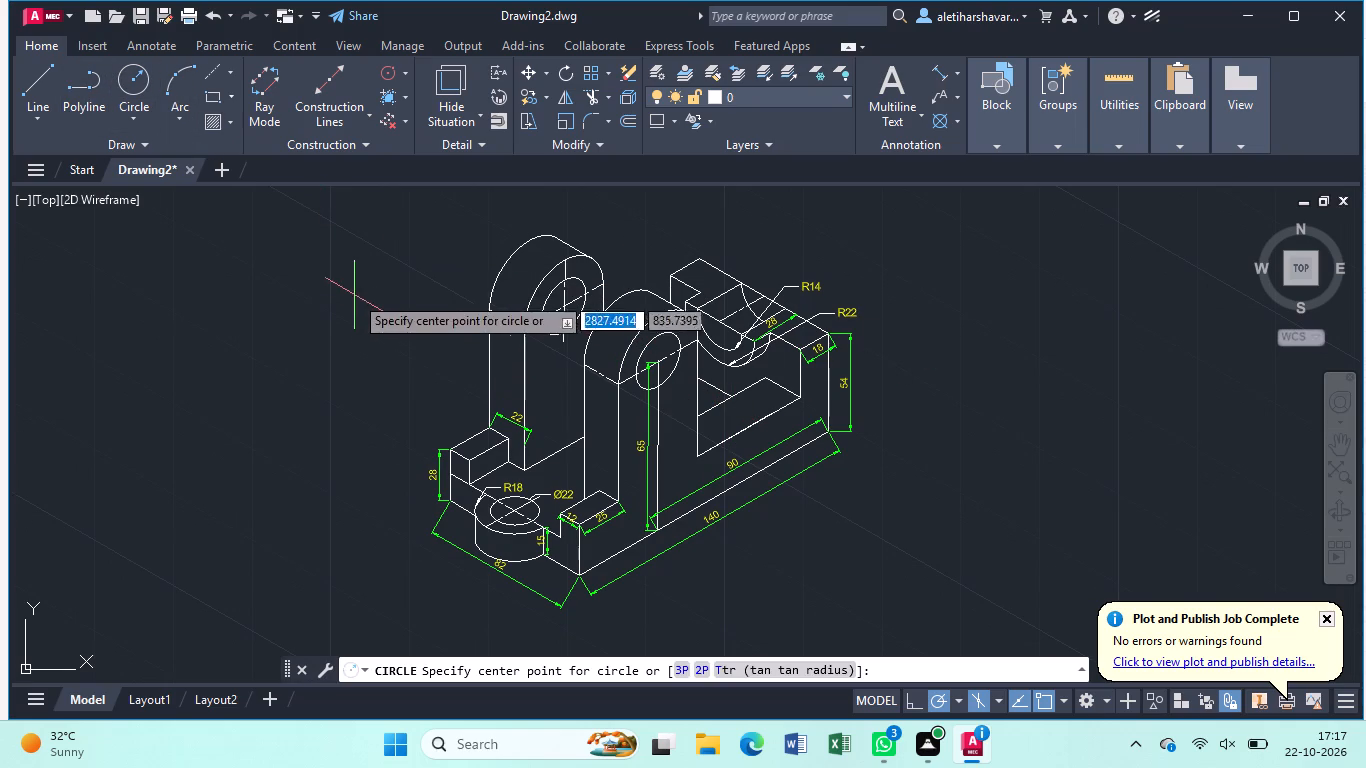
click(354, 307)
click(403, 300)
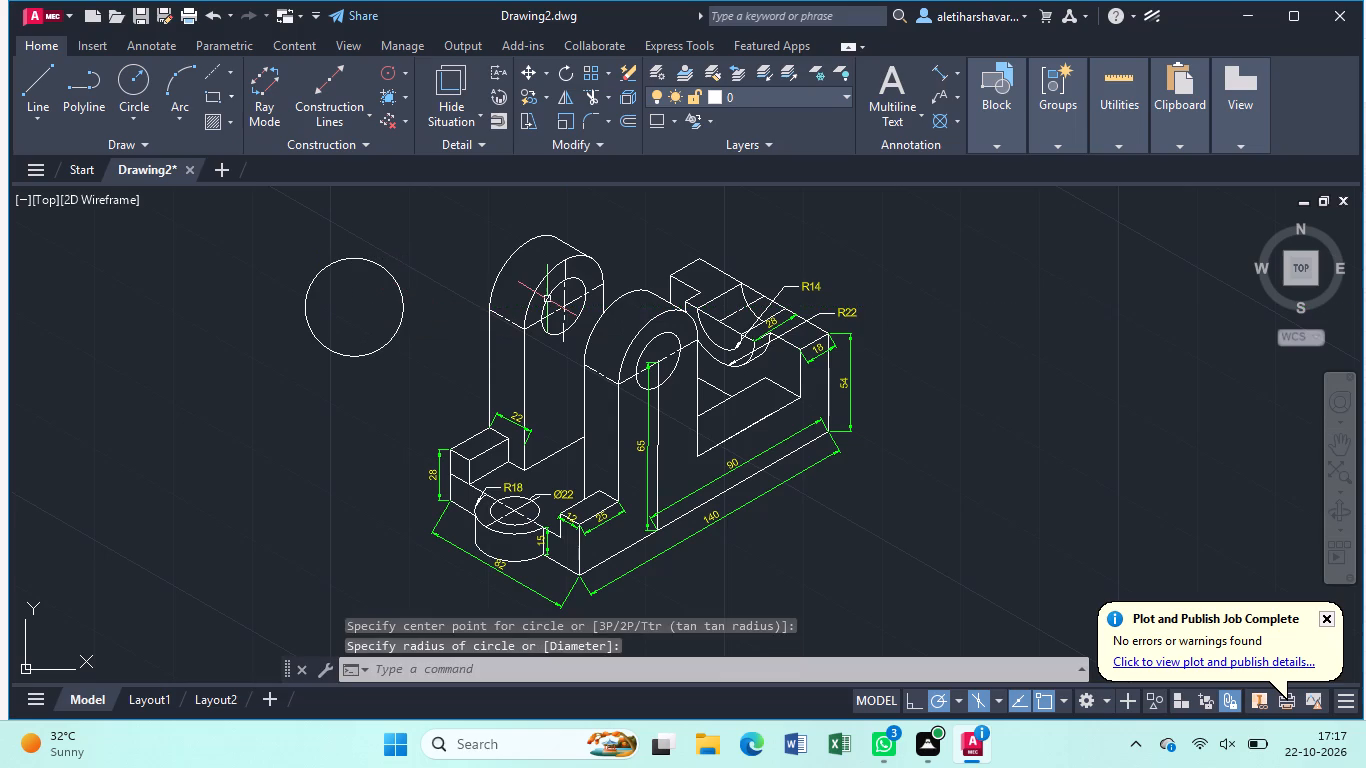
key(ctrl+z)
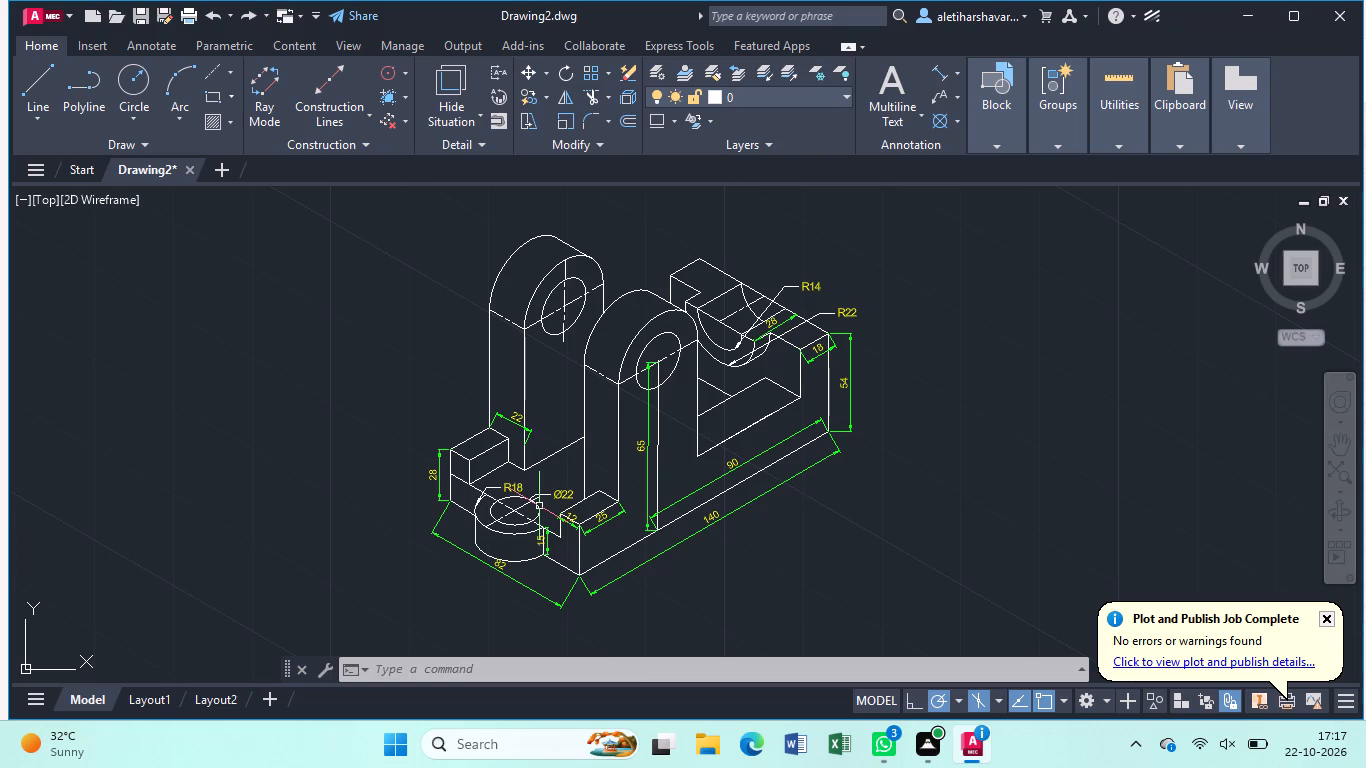
Trim the short line segment crossing the end face of the raised block beside the 28 dimension.
text(tr)
key(Return)
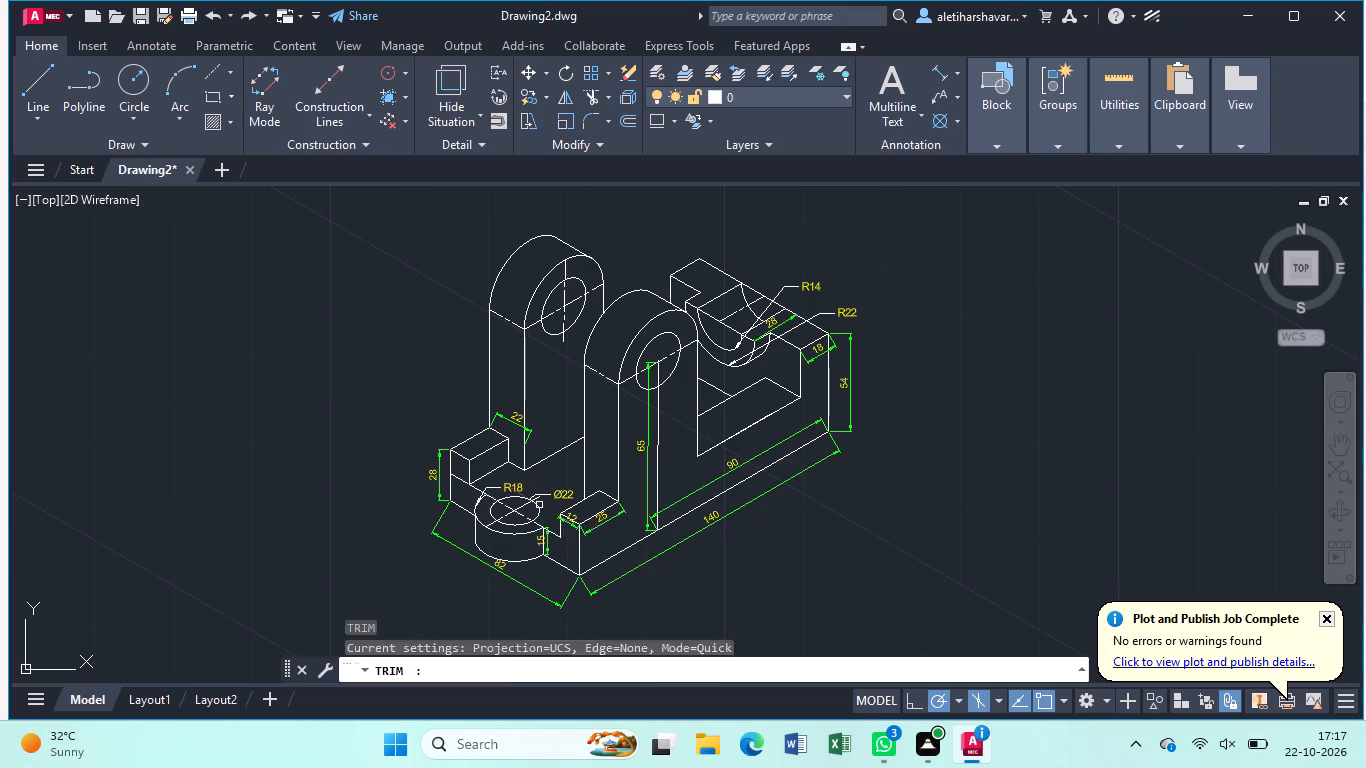
click(461, 483)
key(Escape)
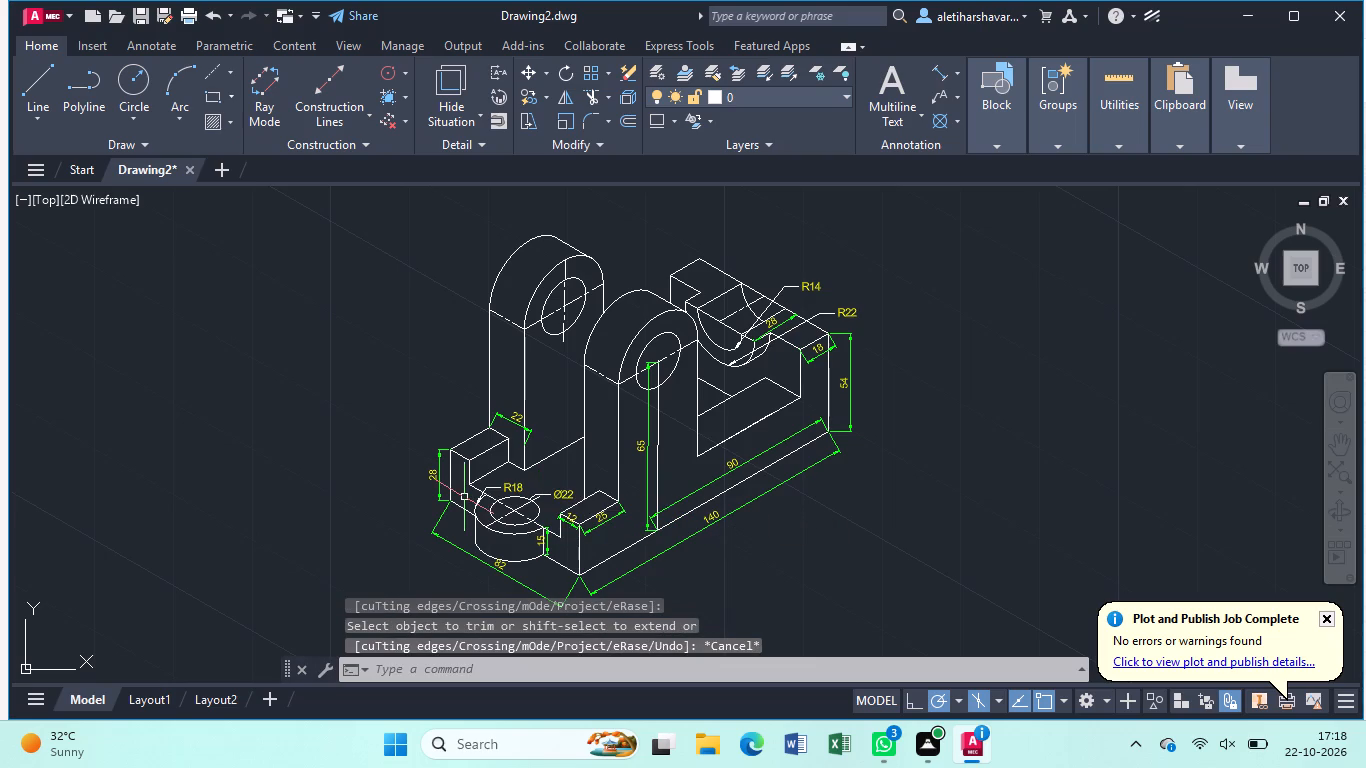
Save the drawing in Documents under the file name double bearing bracket.
key(ctrl+s)
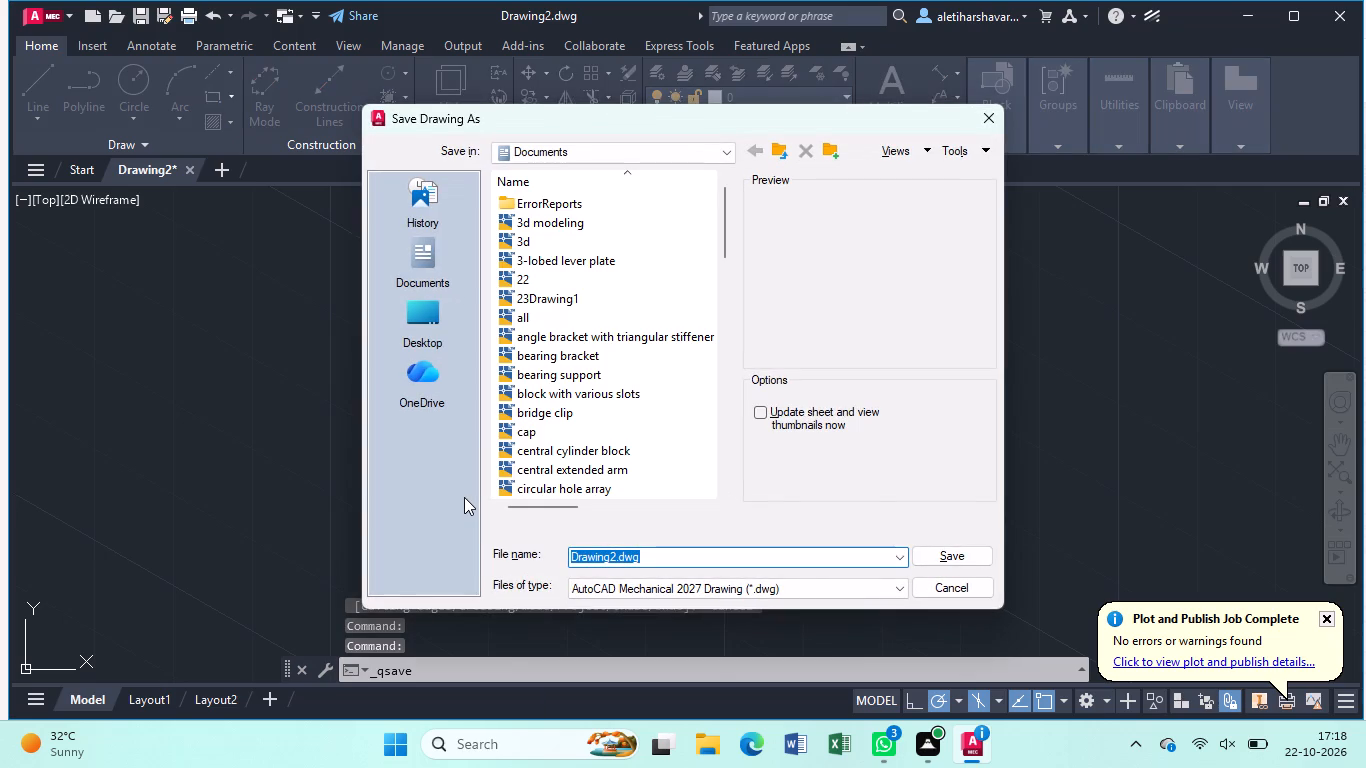
key(BackSpace)
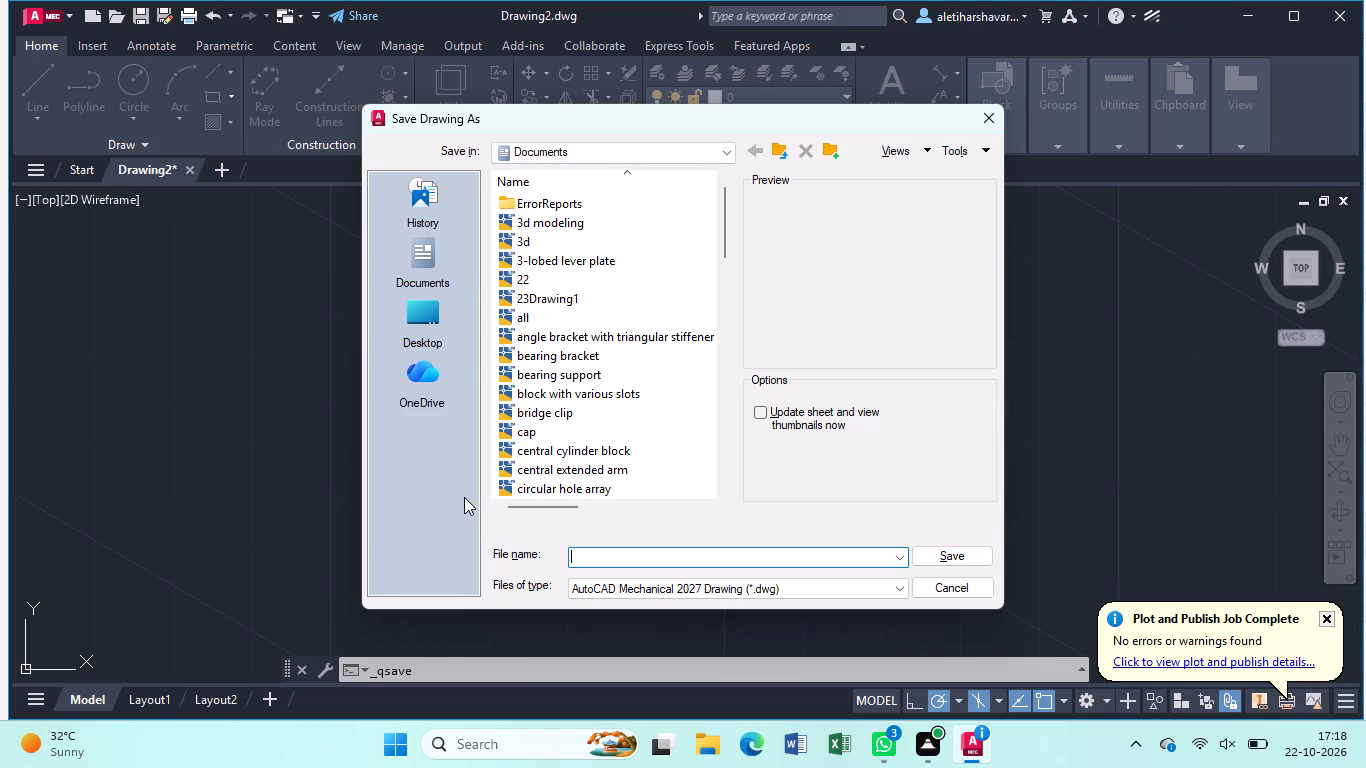
text(double bearing)
key(space)
key(b)
text(rac)
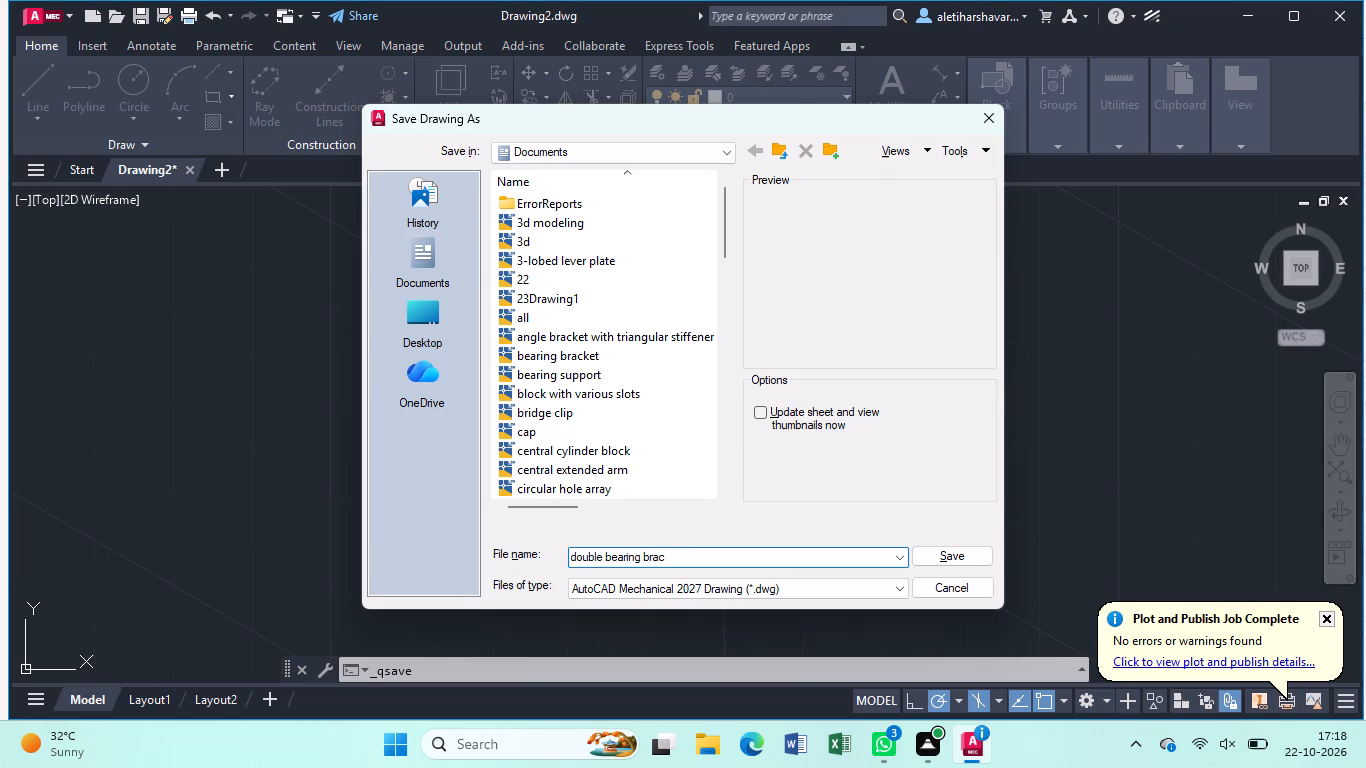
text(ket)
key(Return)
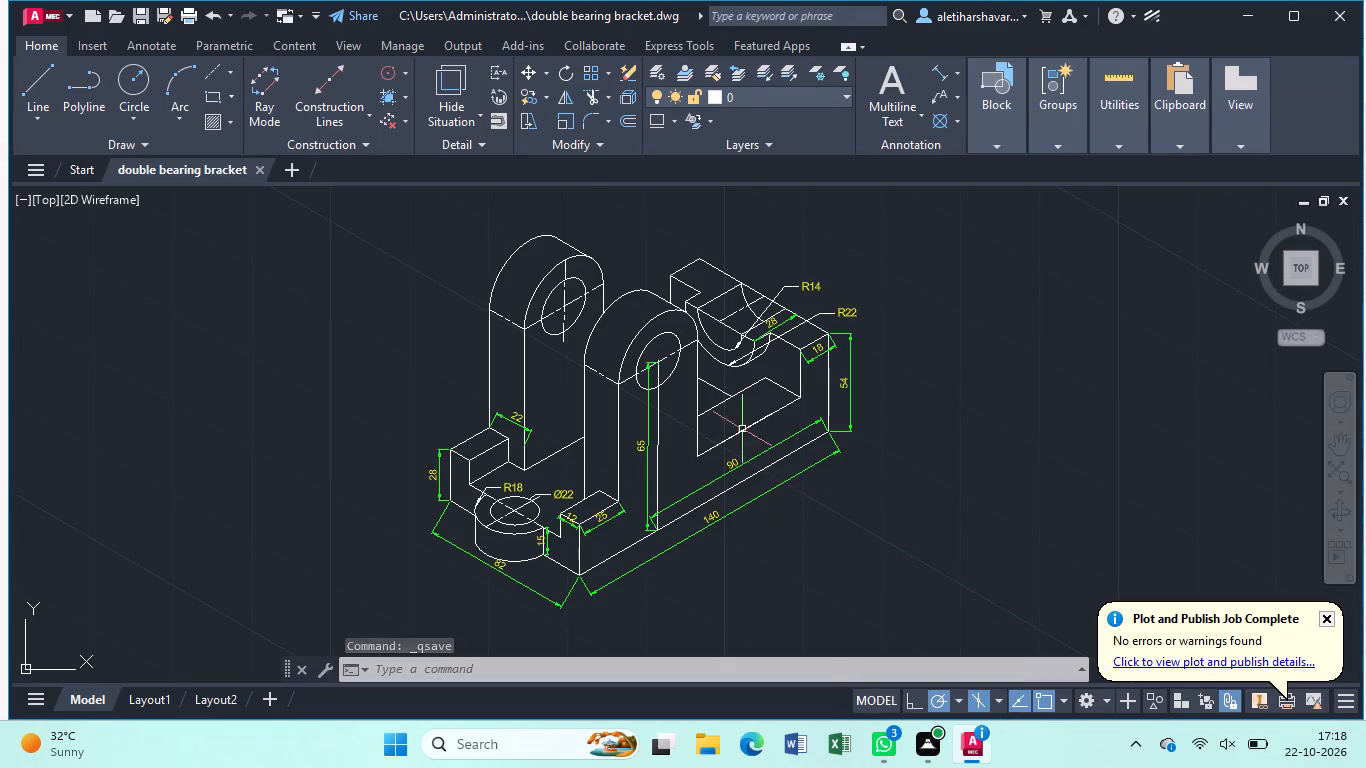
Delete the vertical line running from the front upright's hole centre down to the base edge, beside the 65 dimension.
scroll(790, 349, up, 1)
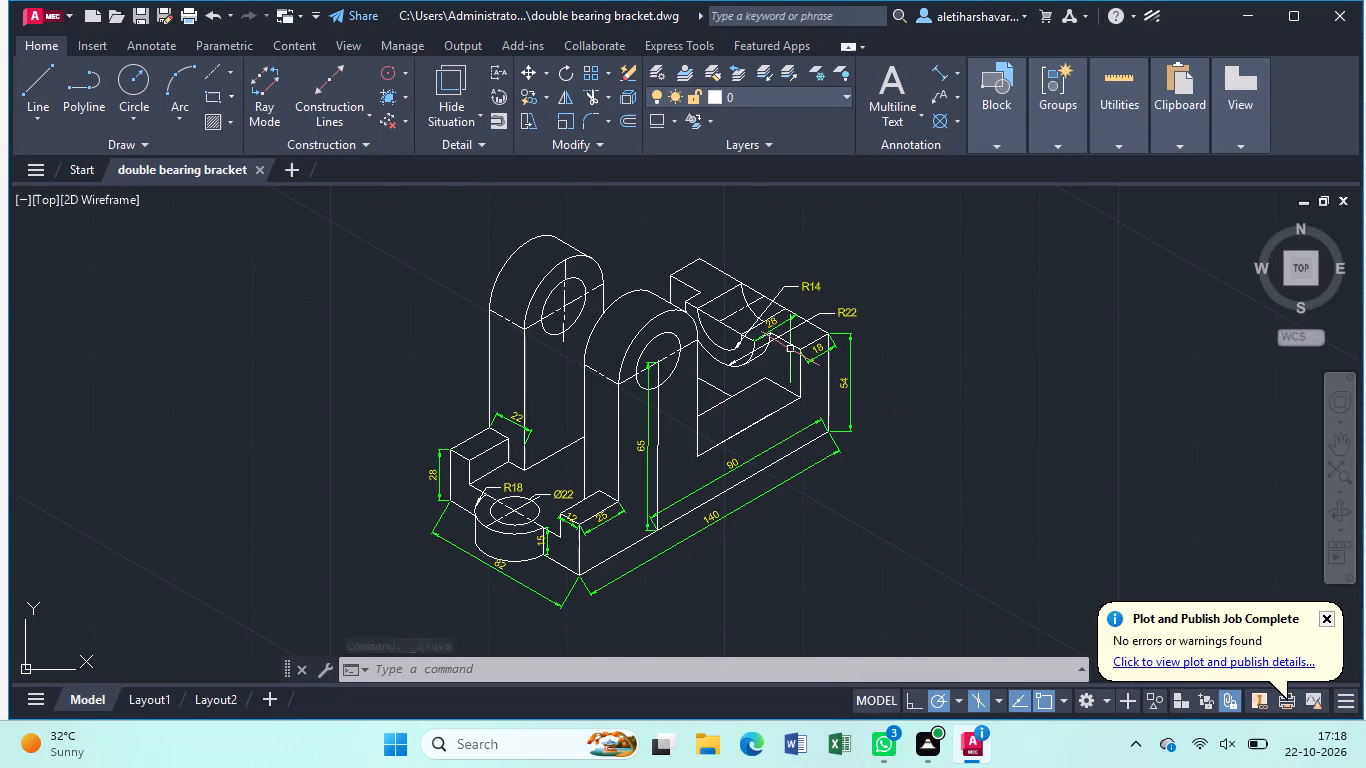
scroll(790, 349, up, 2)
scroll(788, 349, down, 3)
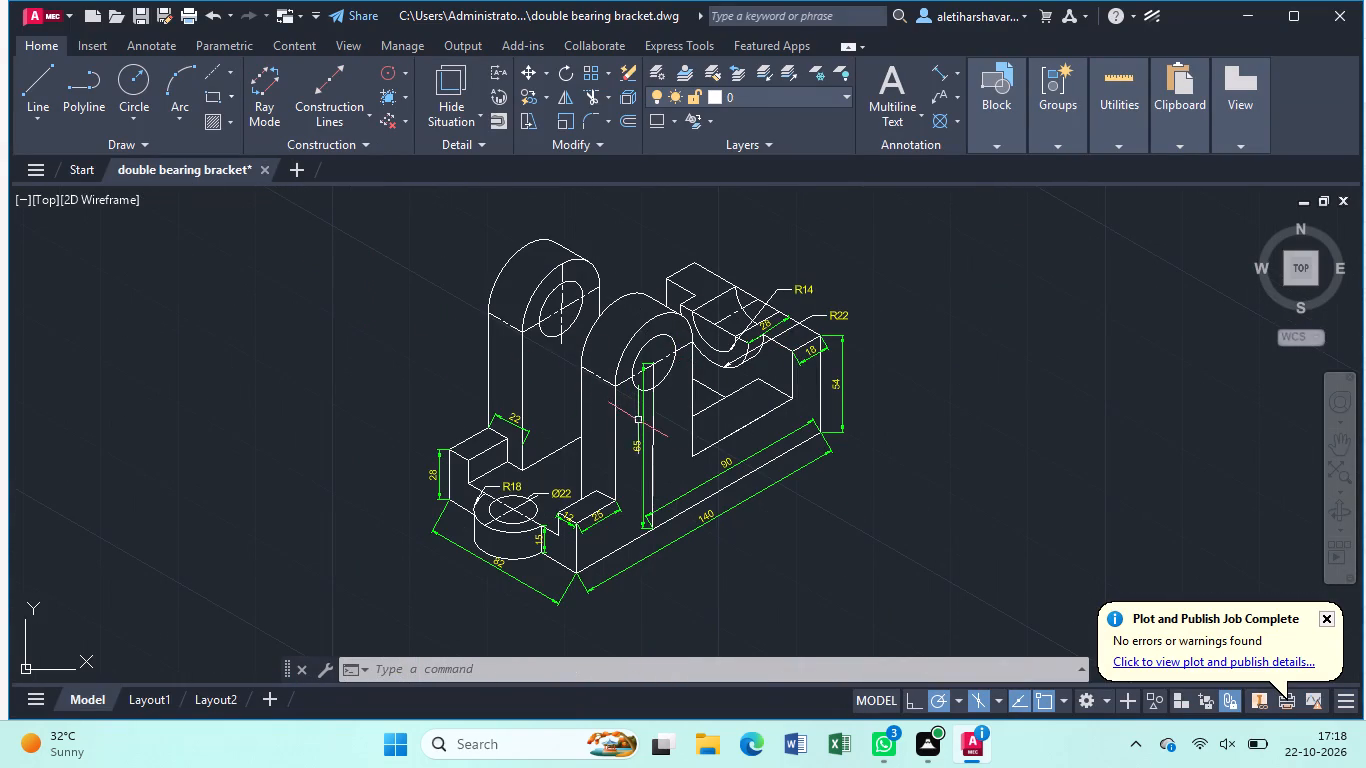
click(651, 447)
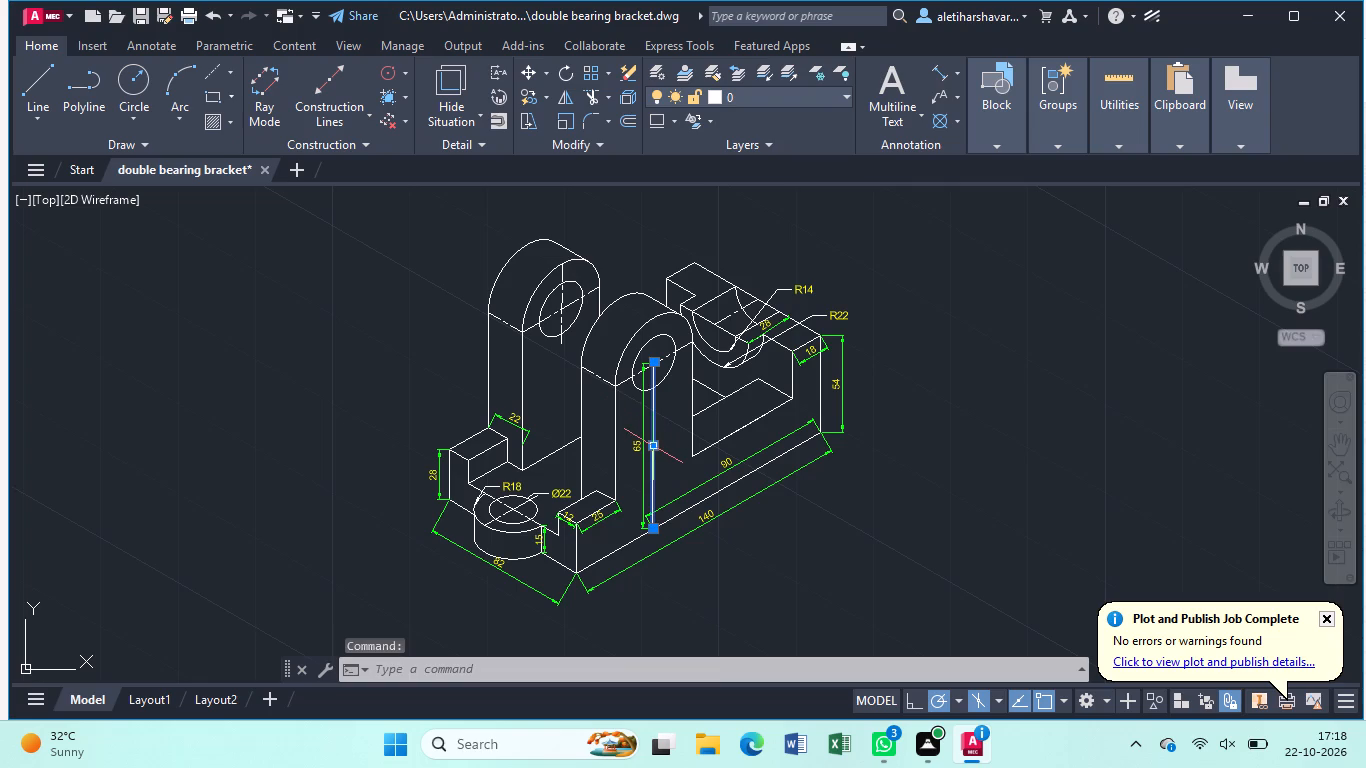
key(Delete)
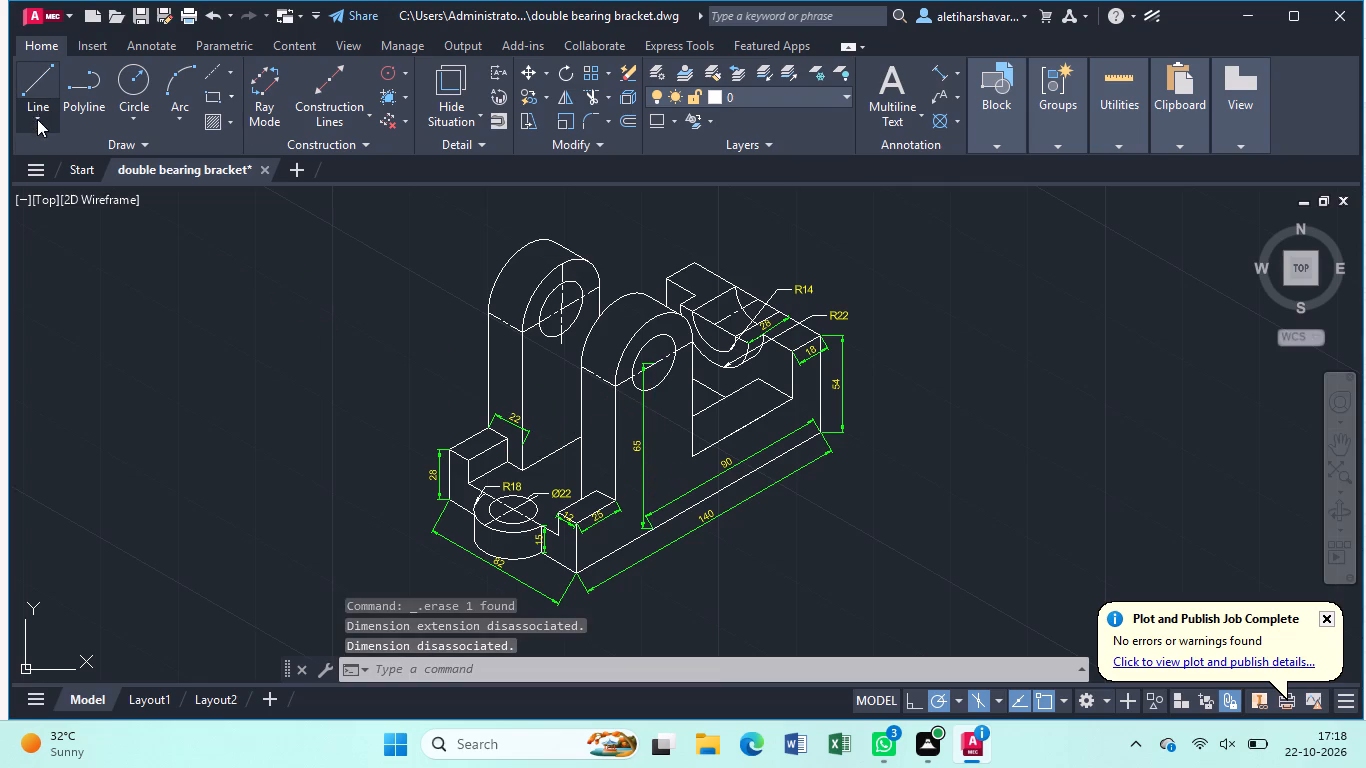
click(38, 198)
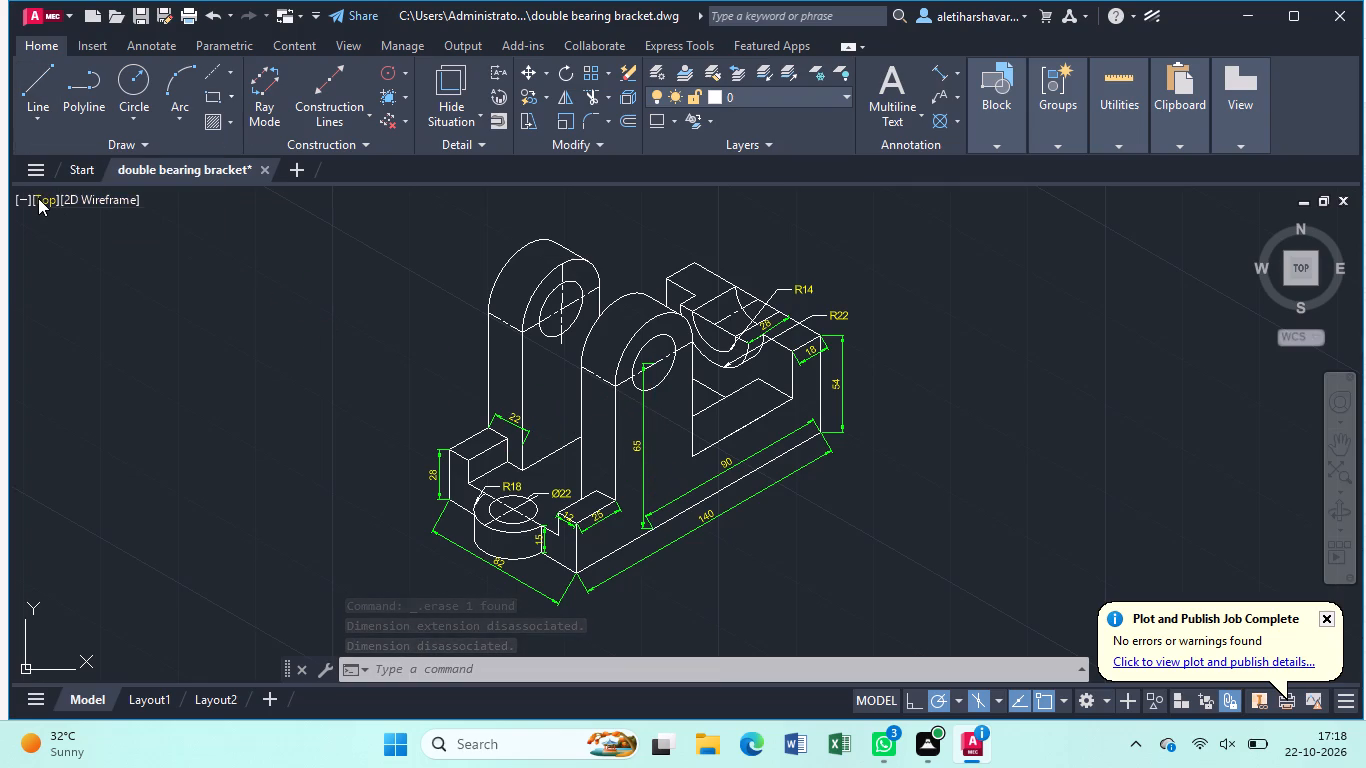
Inspect the bracket in the Bottom, Front, SW, SE, NE and NW Isometric views, ending in the Top view.
click(107, 269)
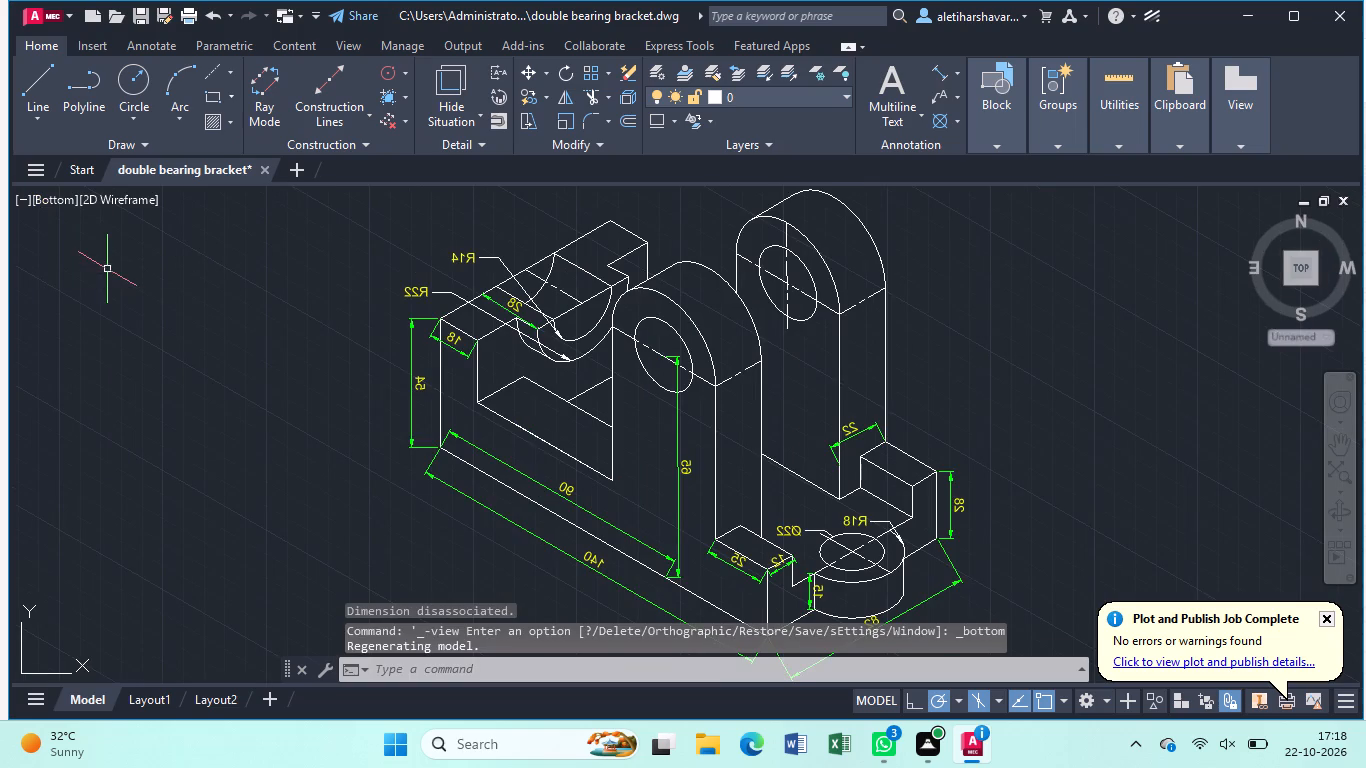
click(45, 198)
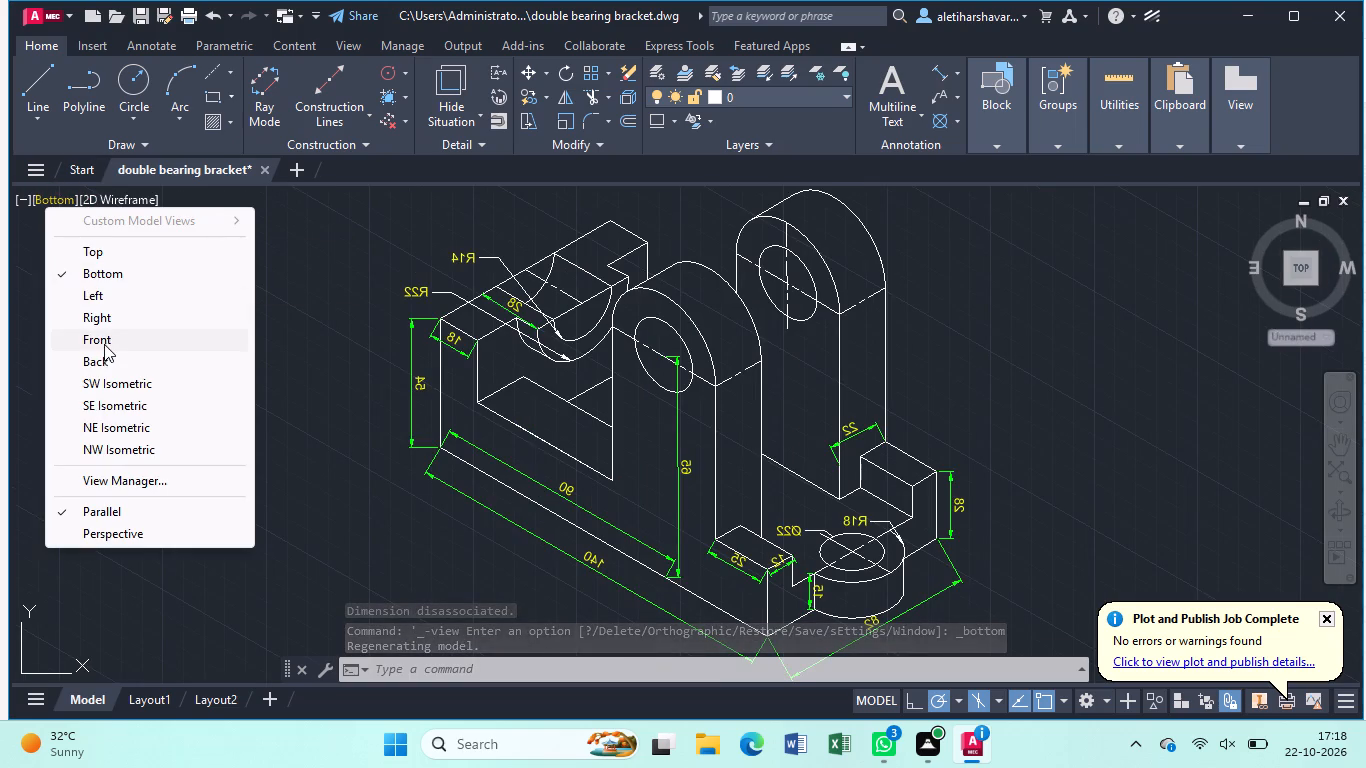
click(108, 337)
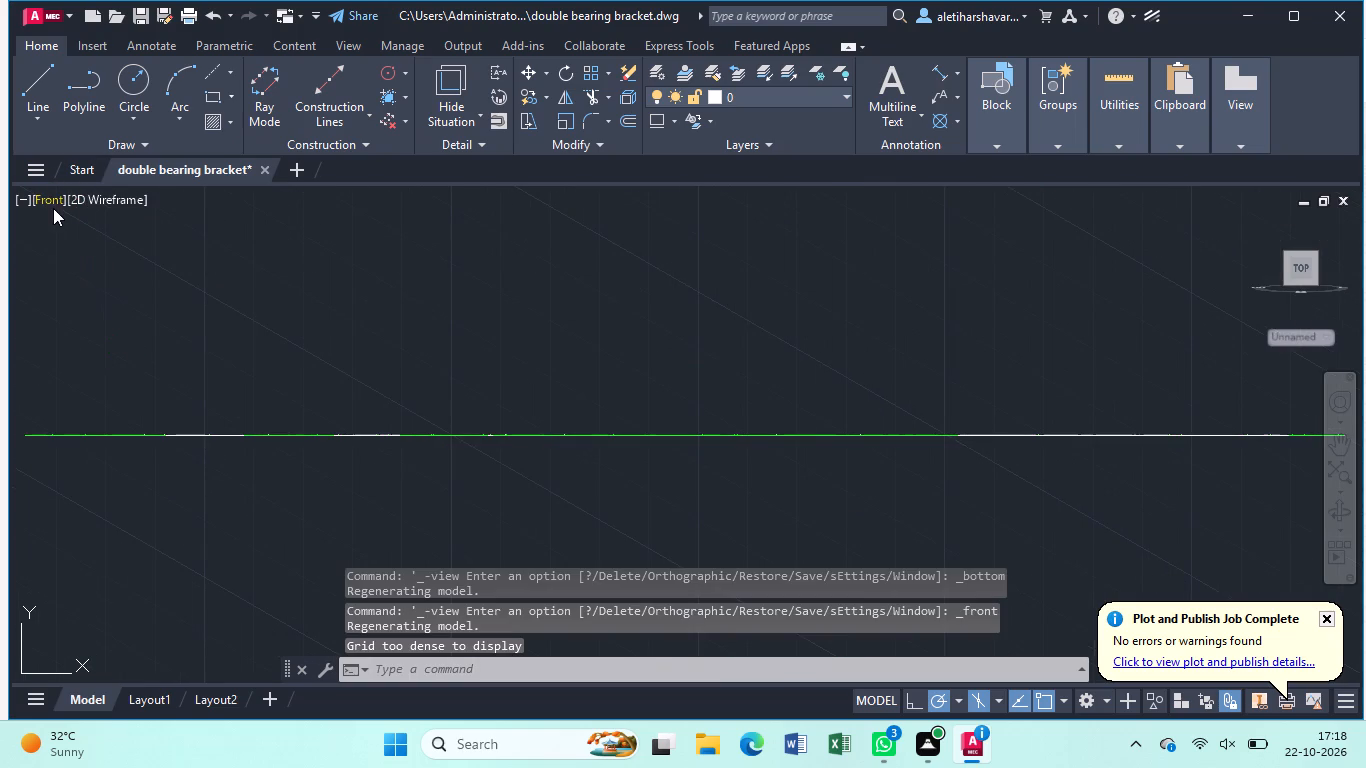
click(47, 199)
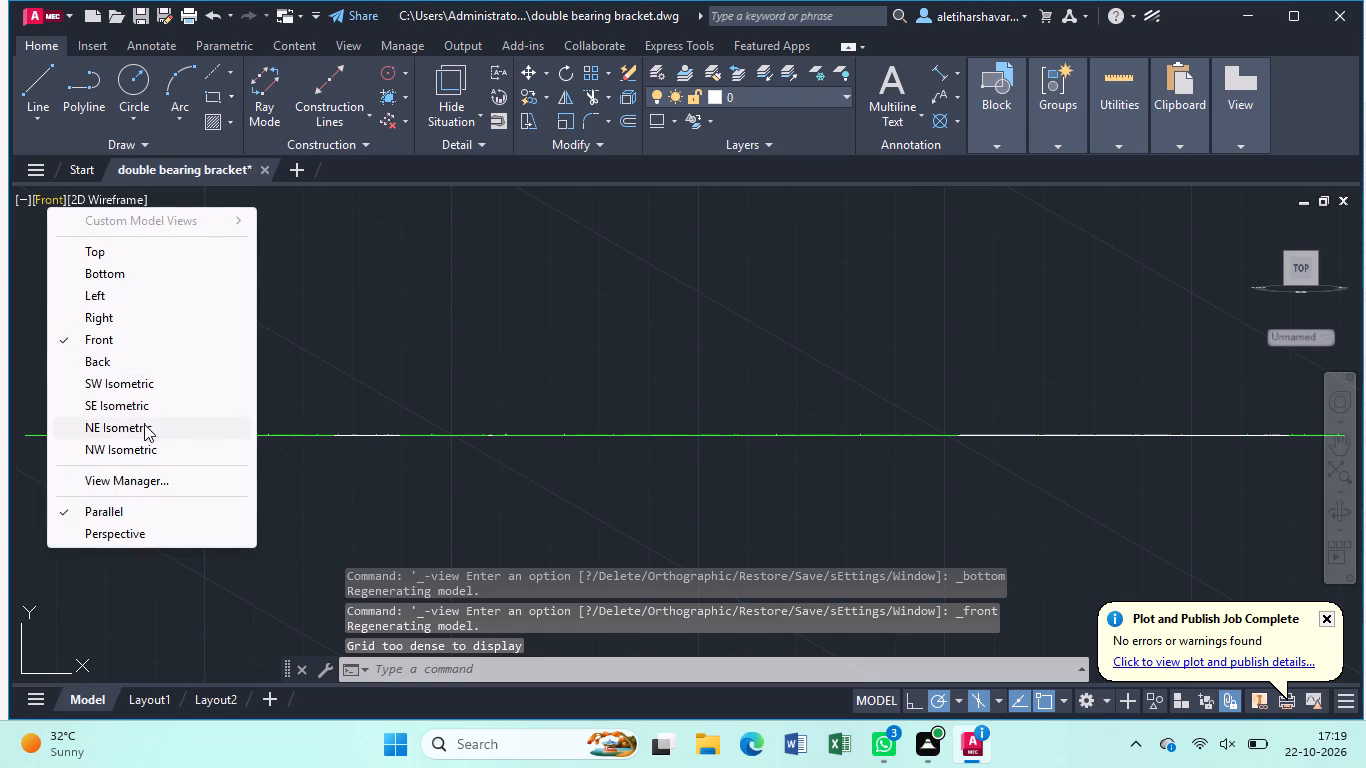
click(137, 389)
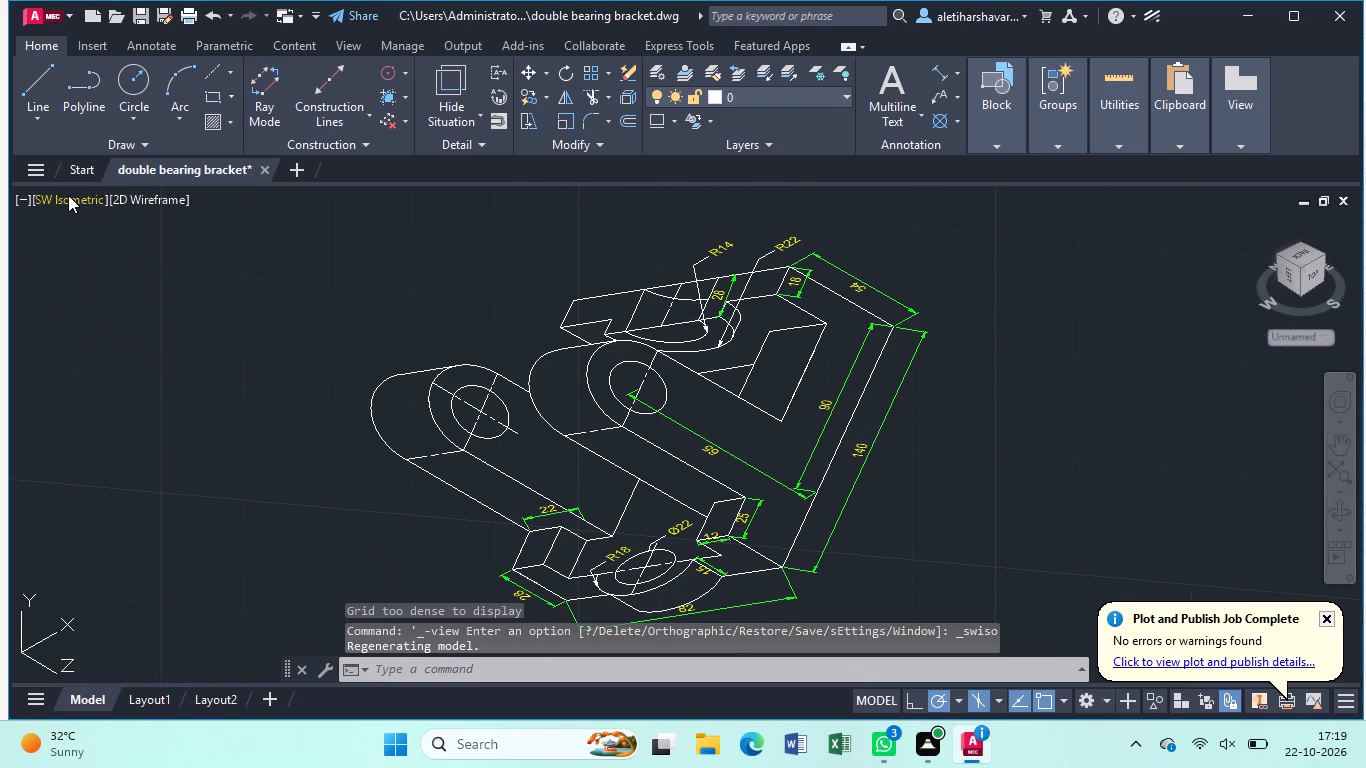
click(68, 195)
click(108, 401)
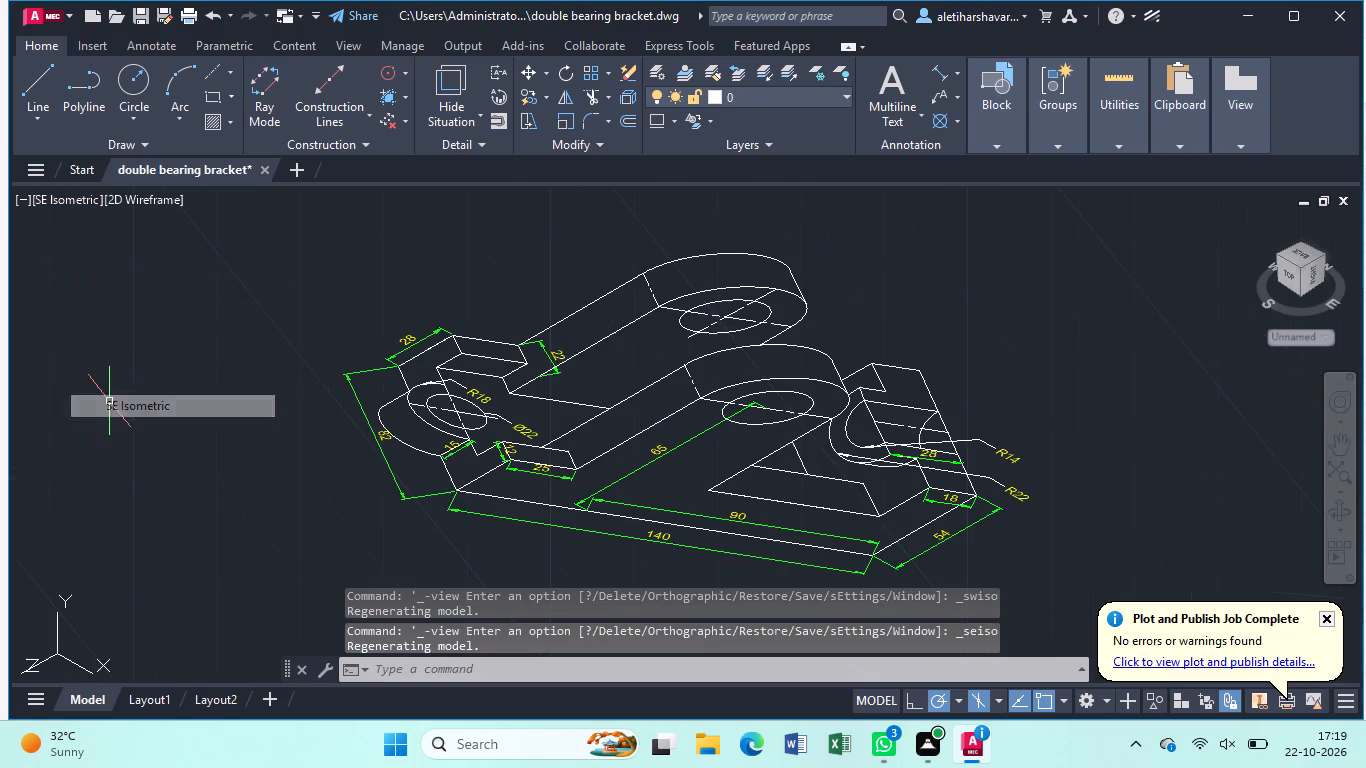
click(59, 200)
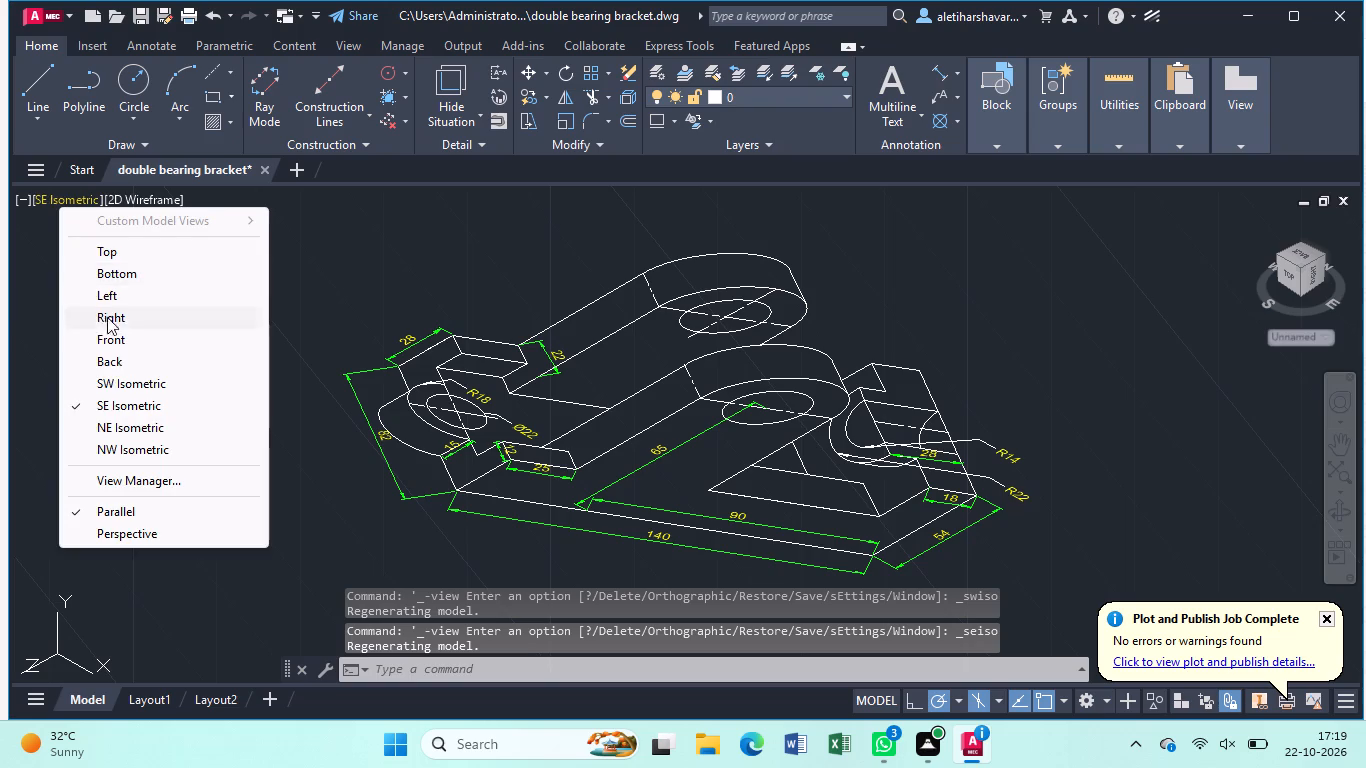
click(129, 424)
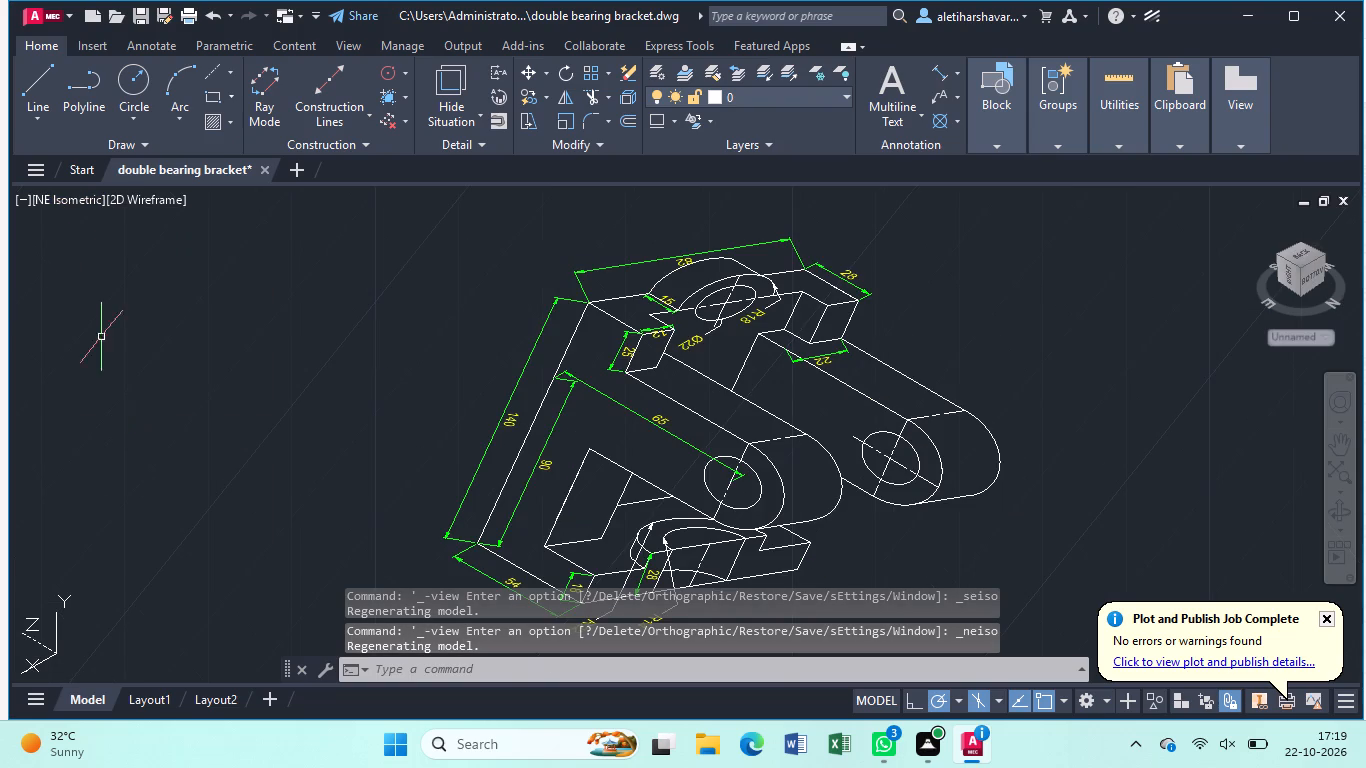
click(63, 202)
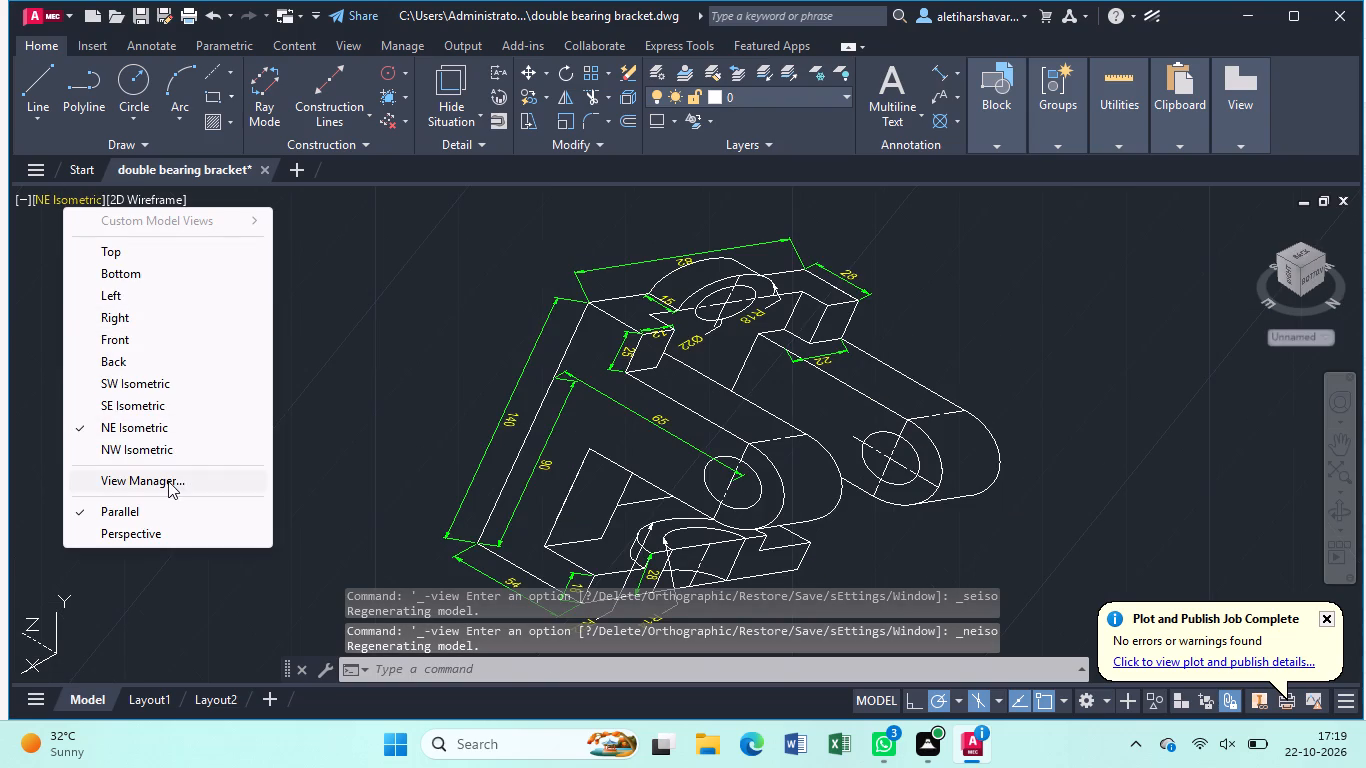
click(168, 447)
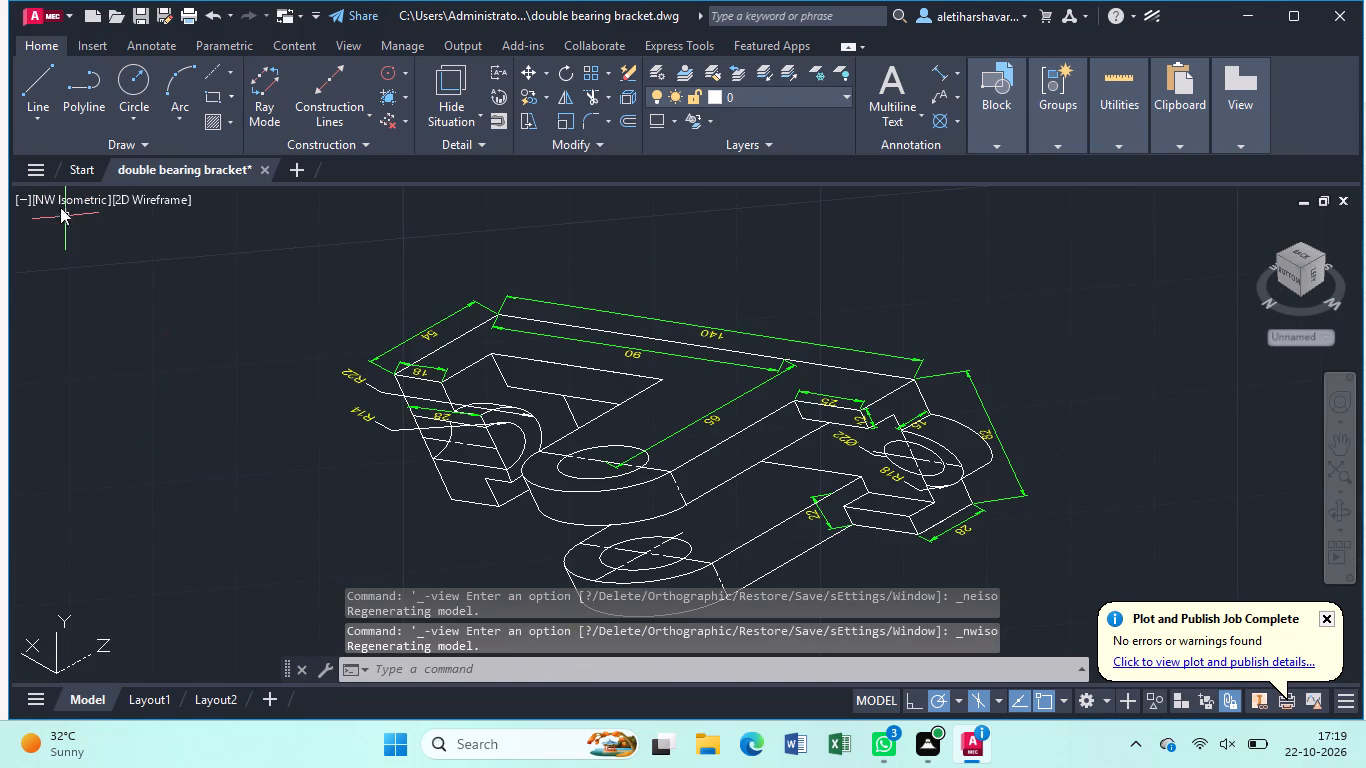
click(59, 200)
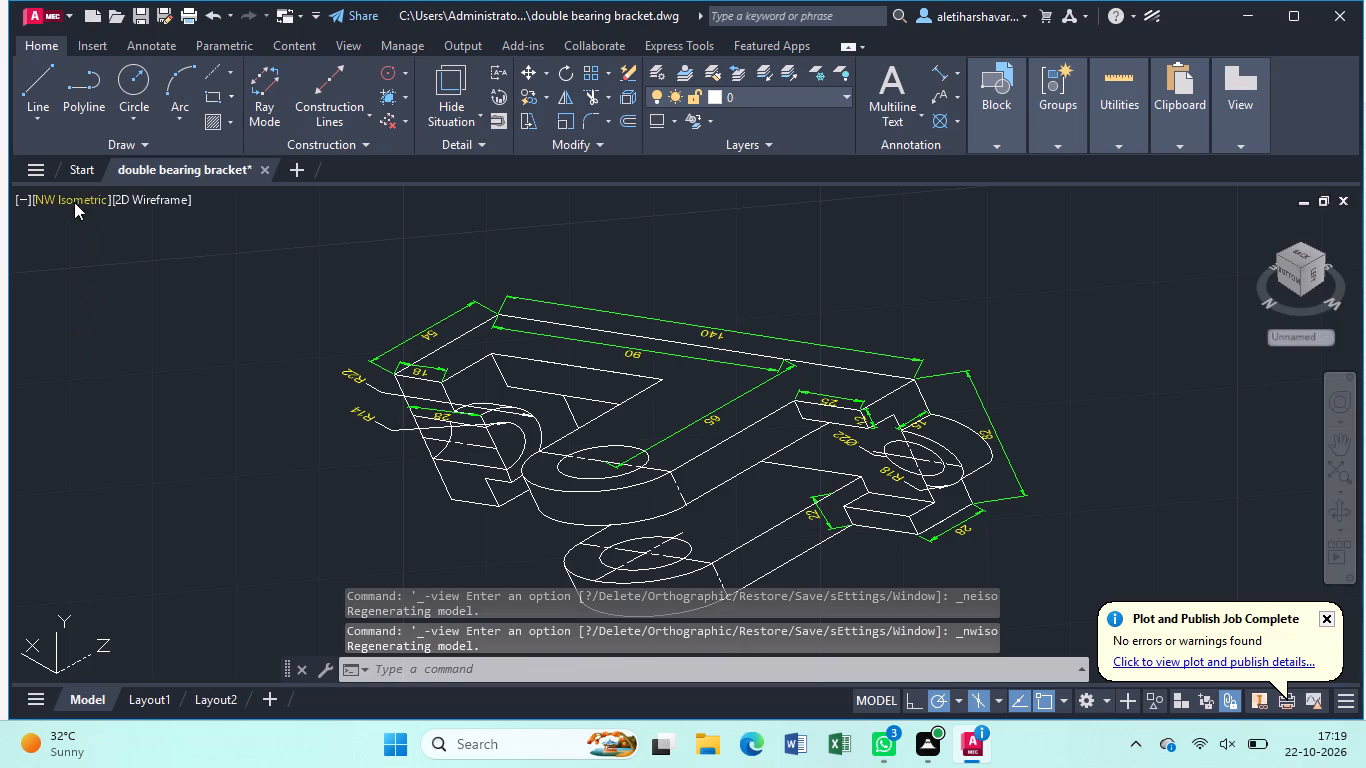
click(74, 196)
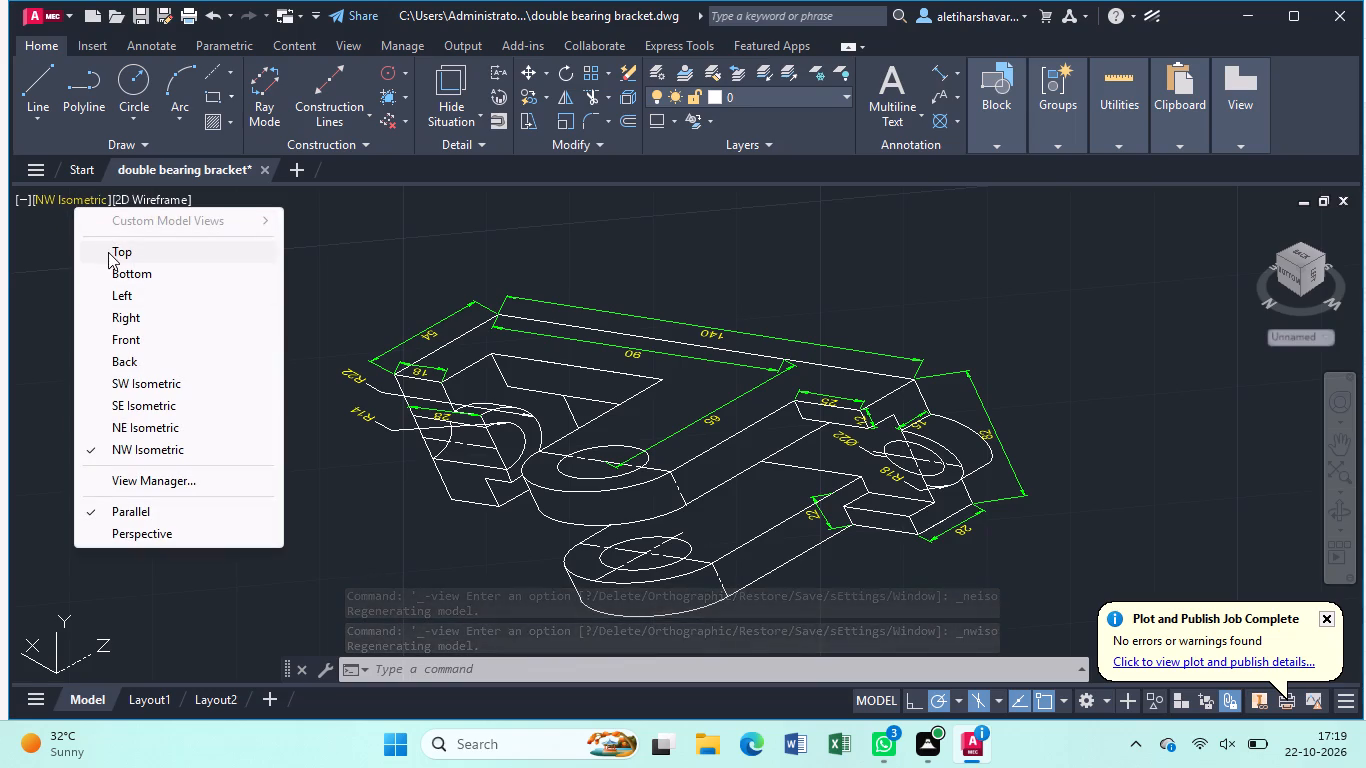
click(110, 253)
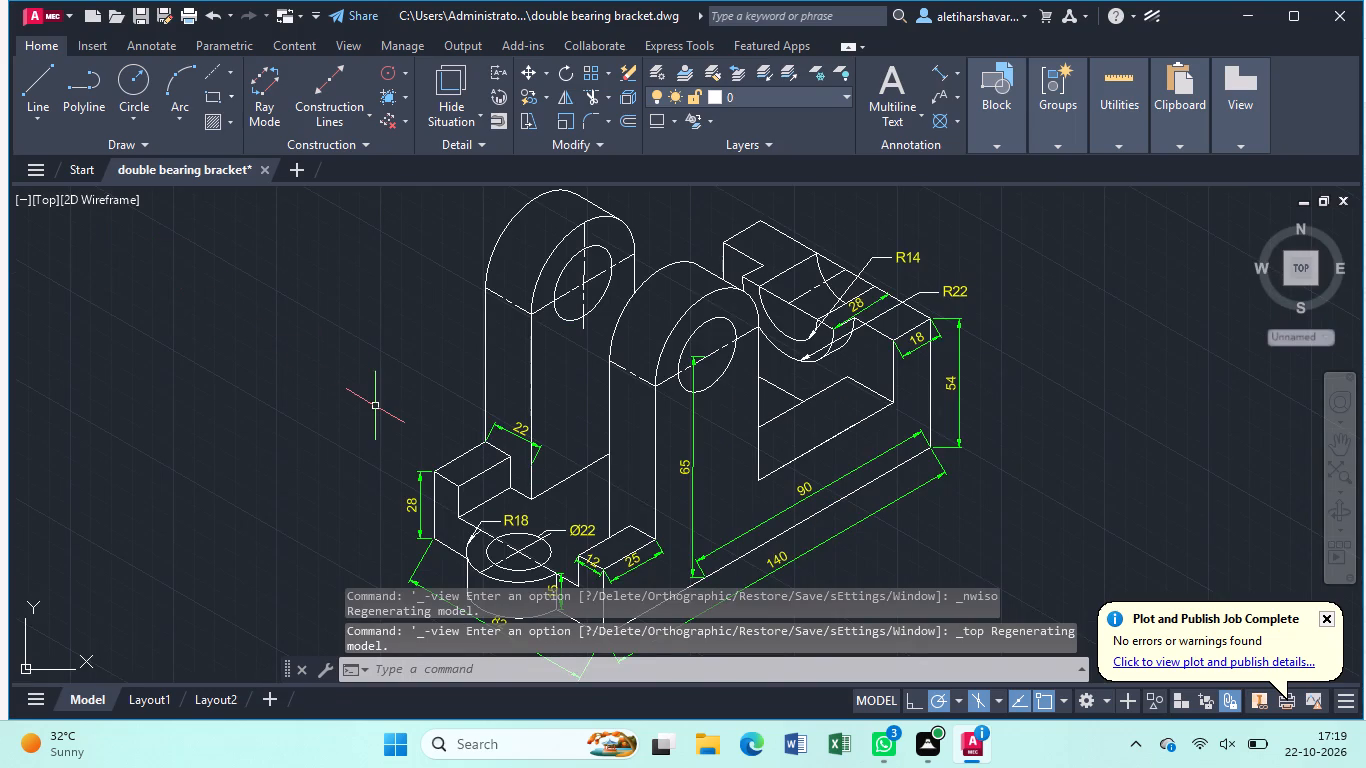
middle_drag(375, 405, 375, 397)
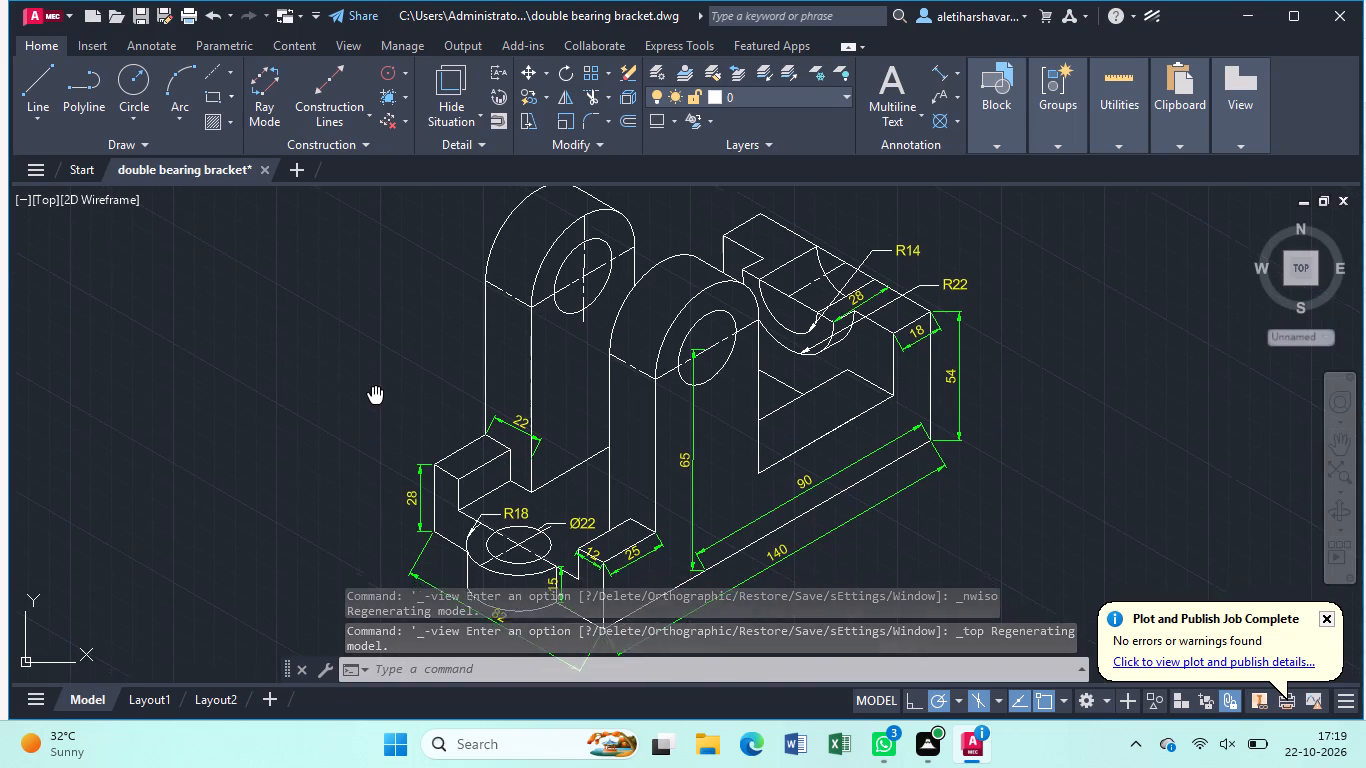
middle_drag(375, 397, 373, 360)
scroll(379, 359, down, 1)
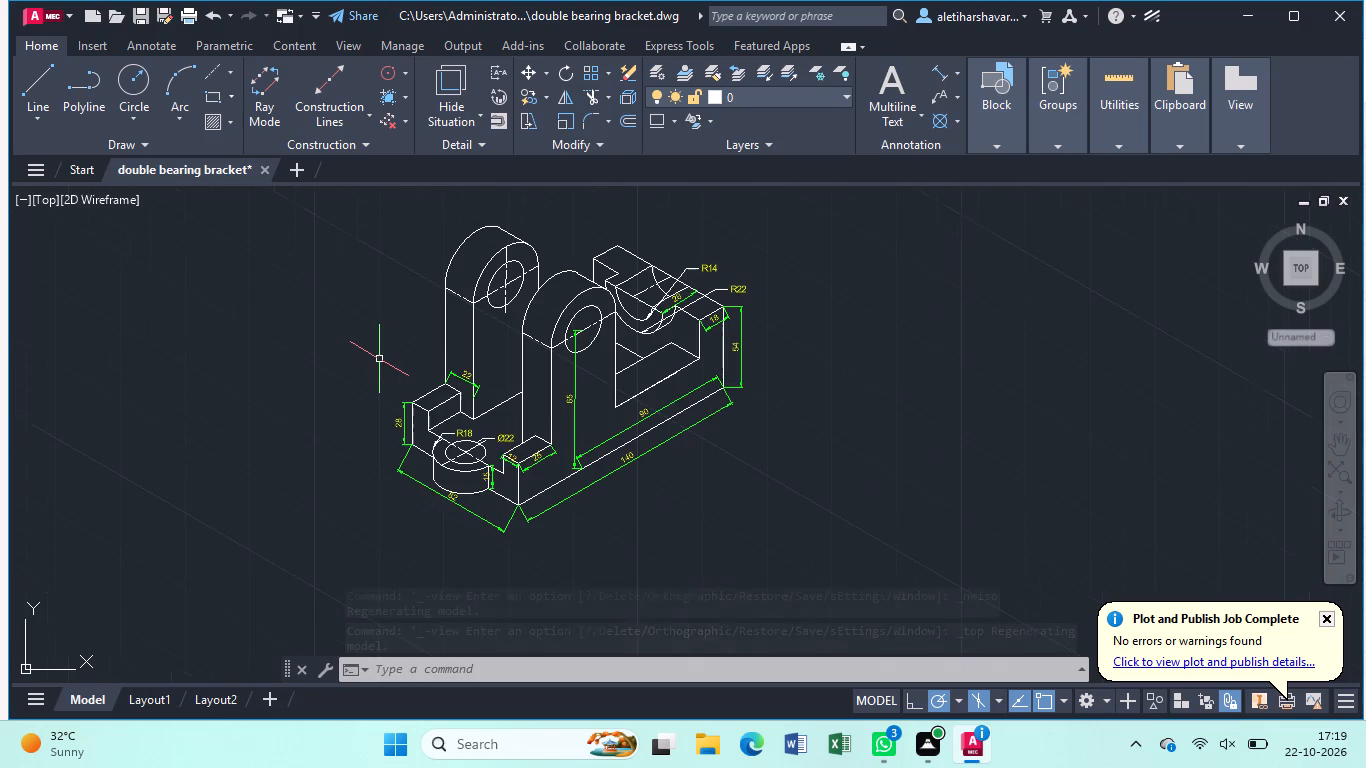
middle_drag(392, 341, 395, 362)
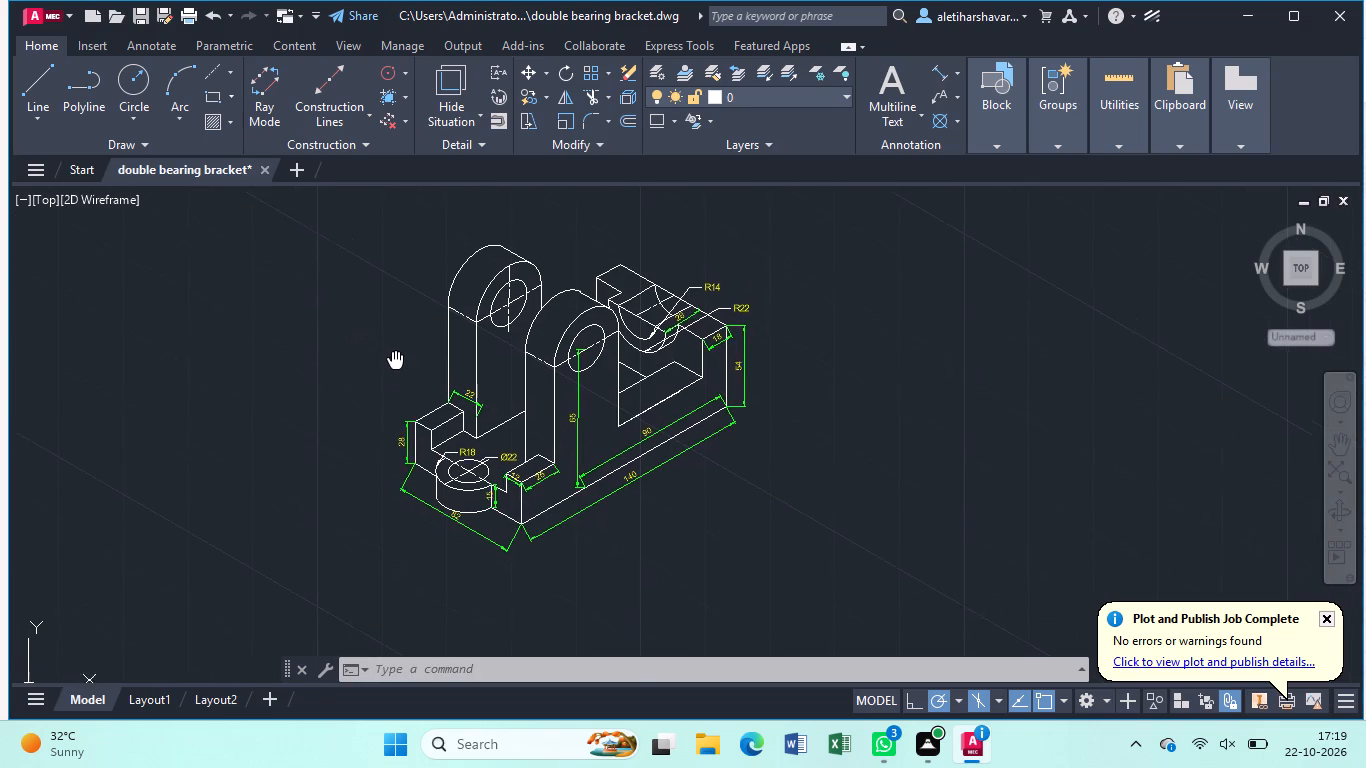
middle_drag(395, 362, 398, 381)
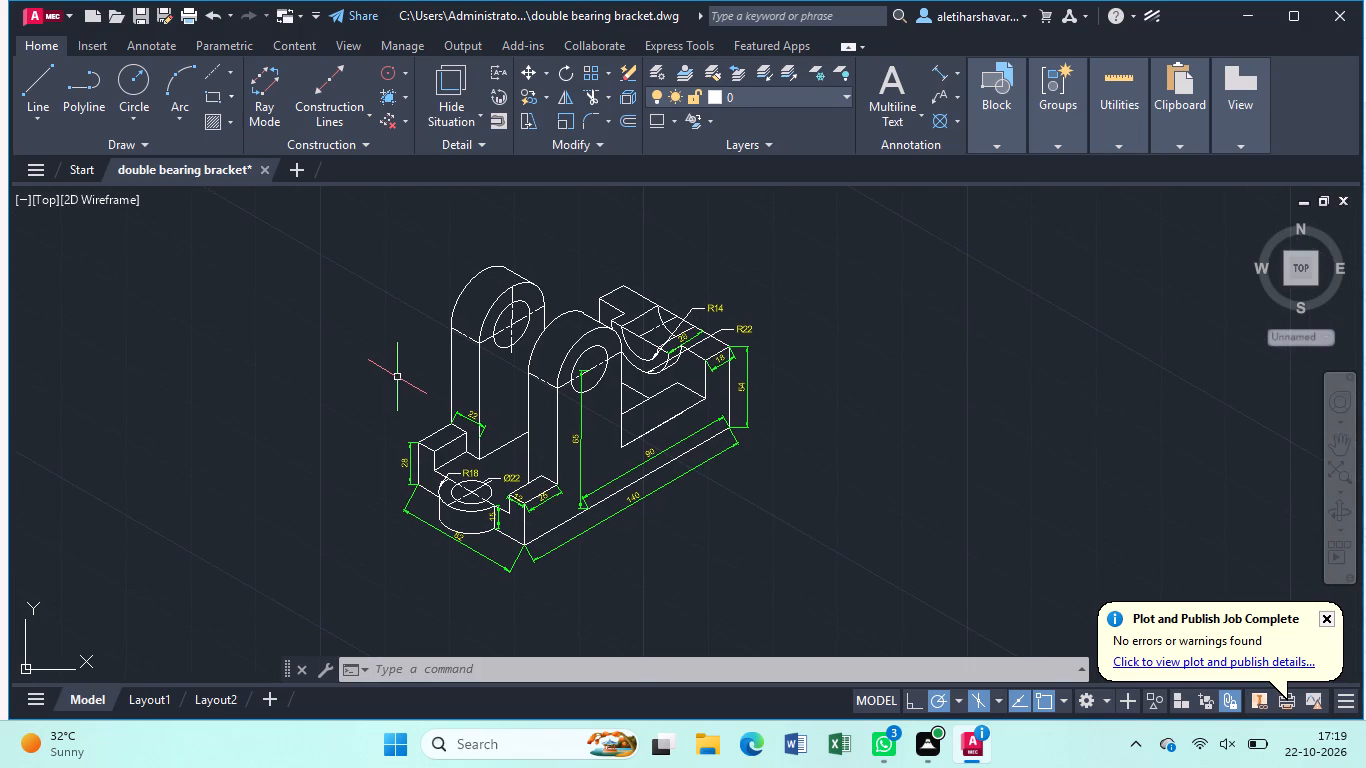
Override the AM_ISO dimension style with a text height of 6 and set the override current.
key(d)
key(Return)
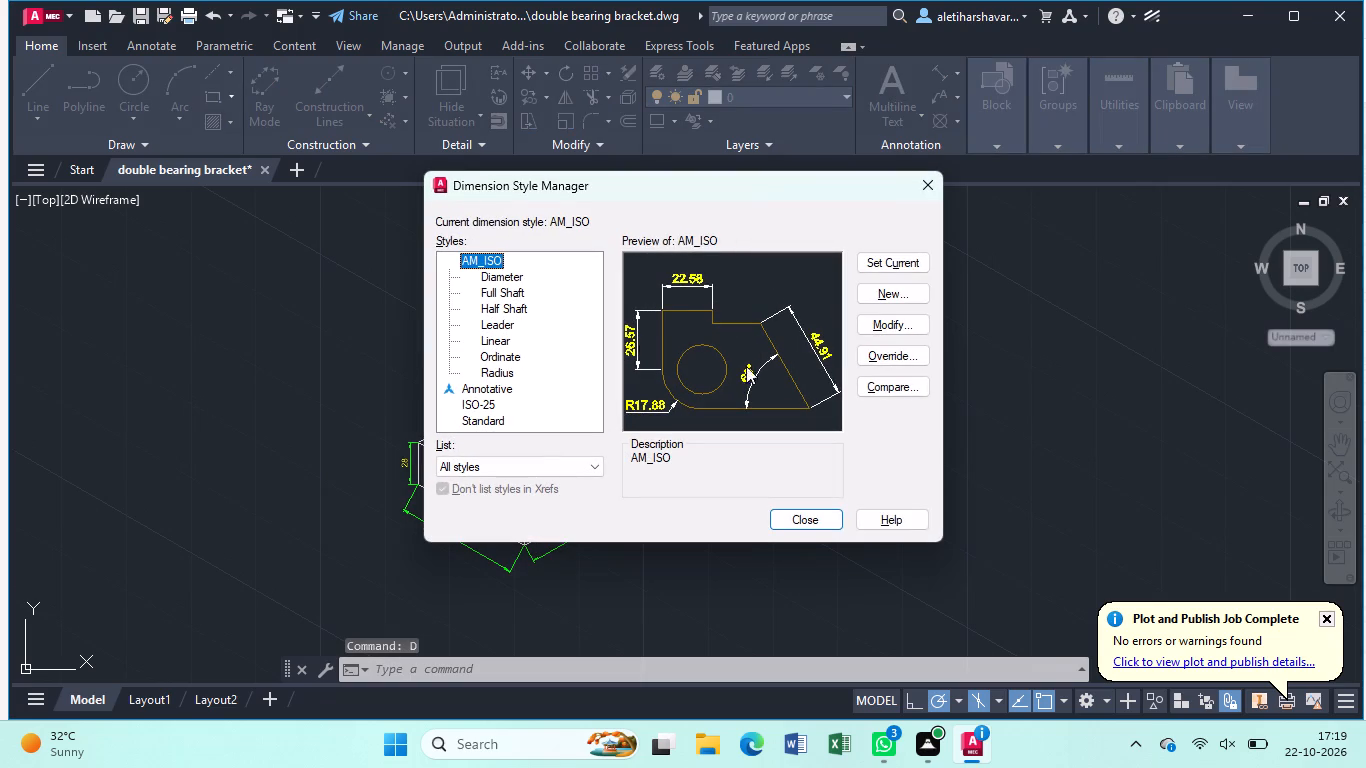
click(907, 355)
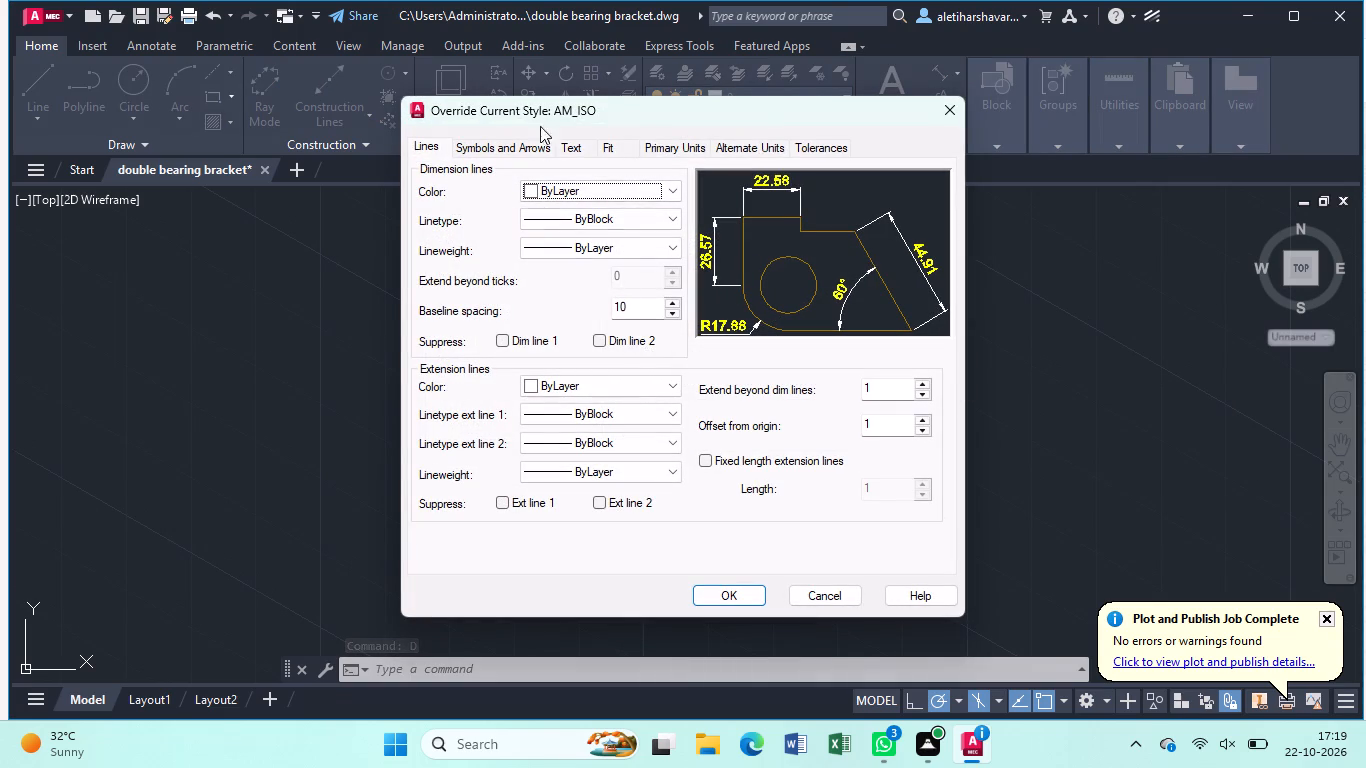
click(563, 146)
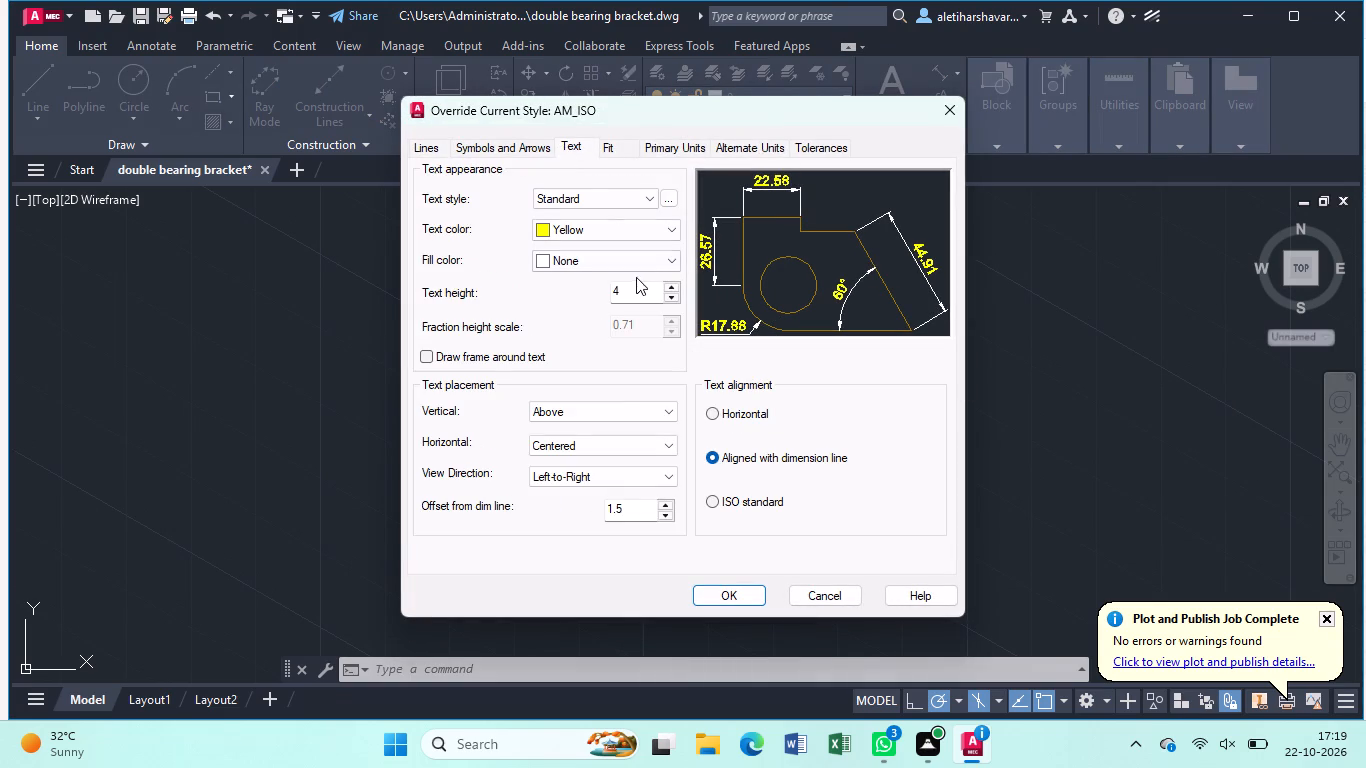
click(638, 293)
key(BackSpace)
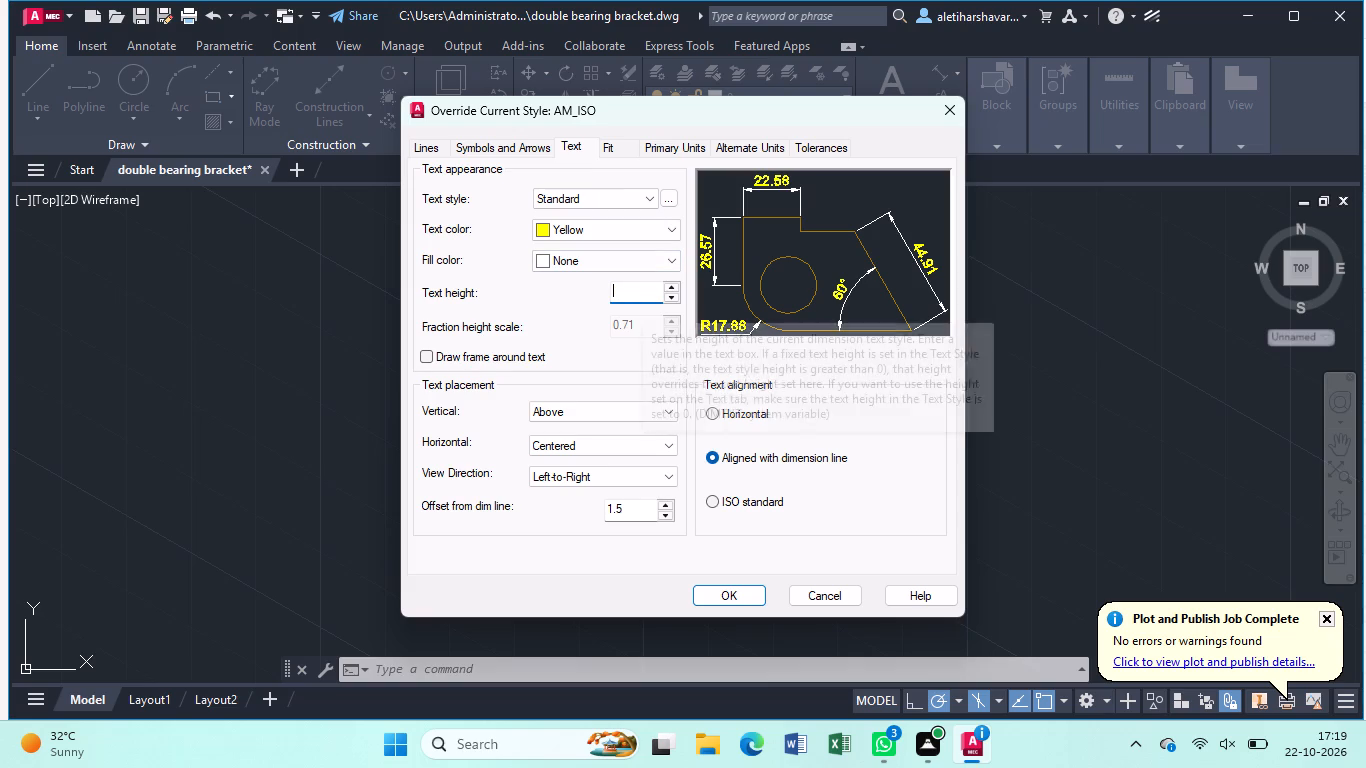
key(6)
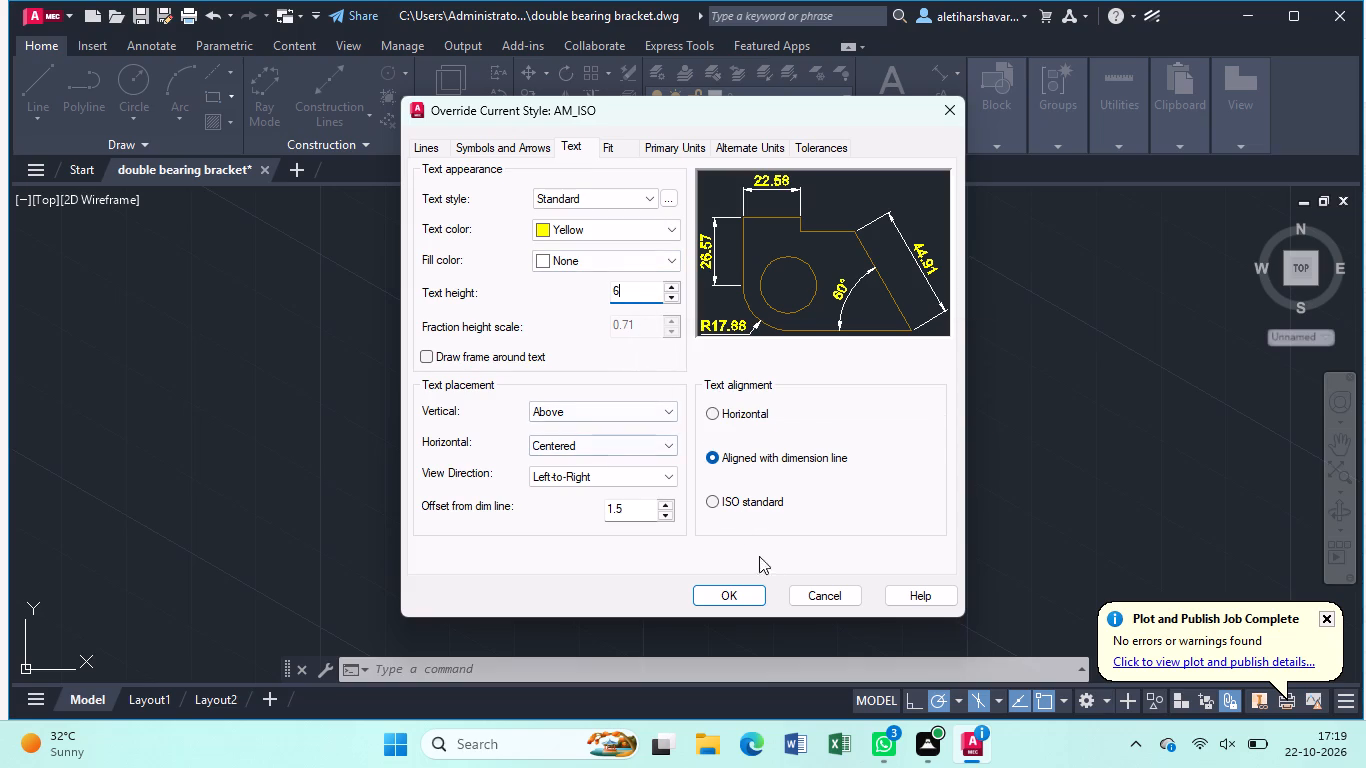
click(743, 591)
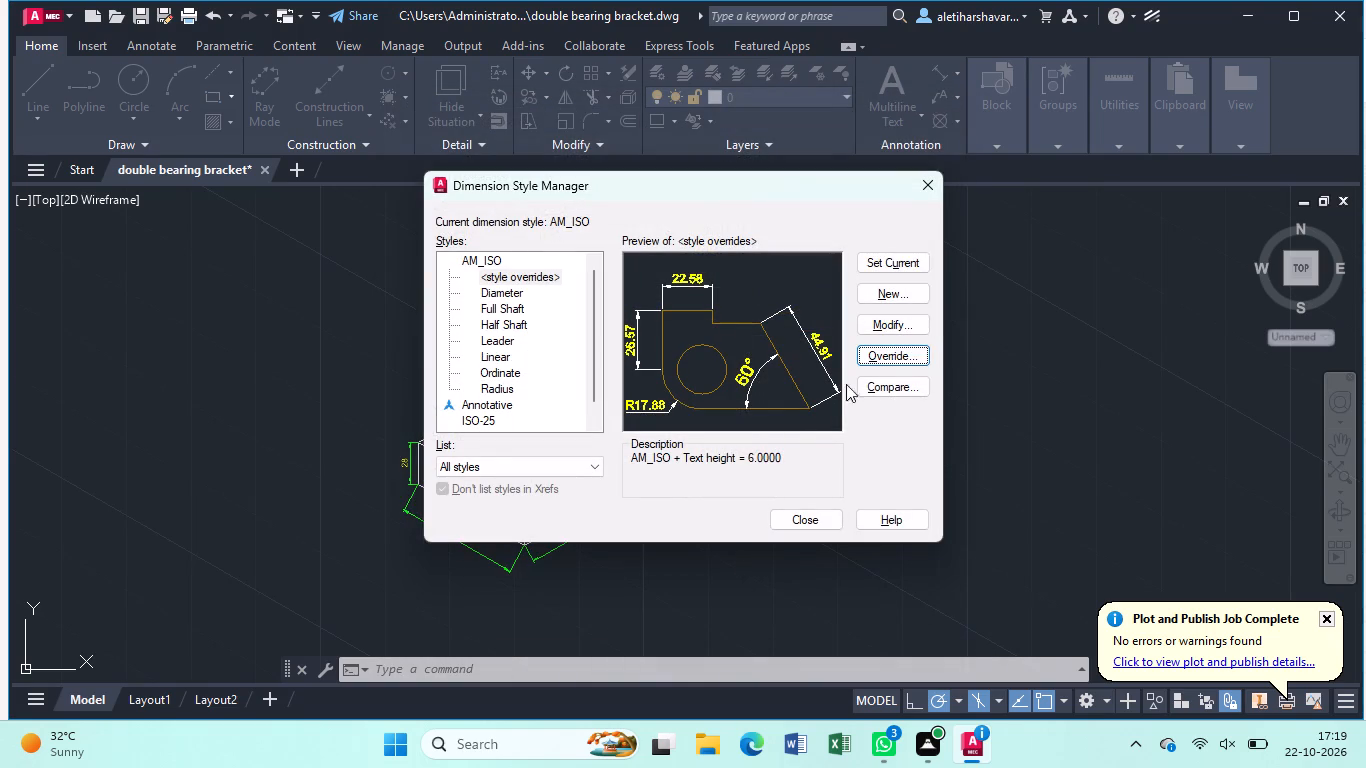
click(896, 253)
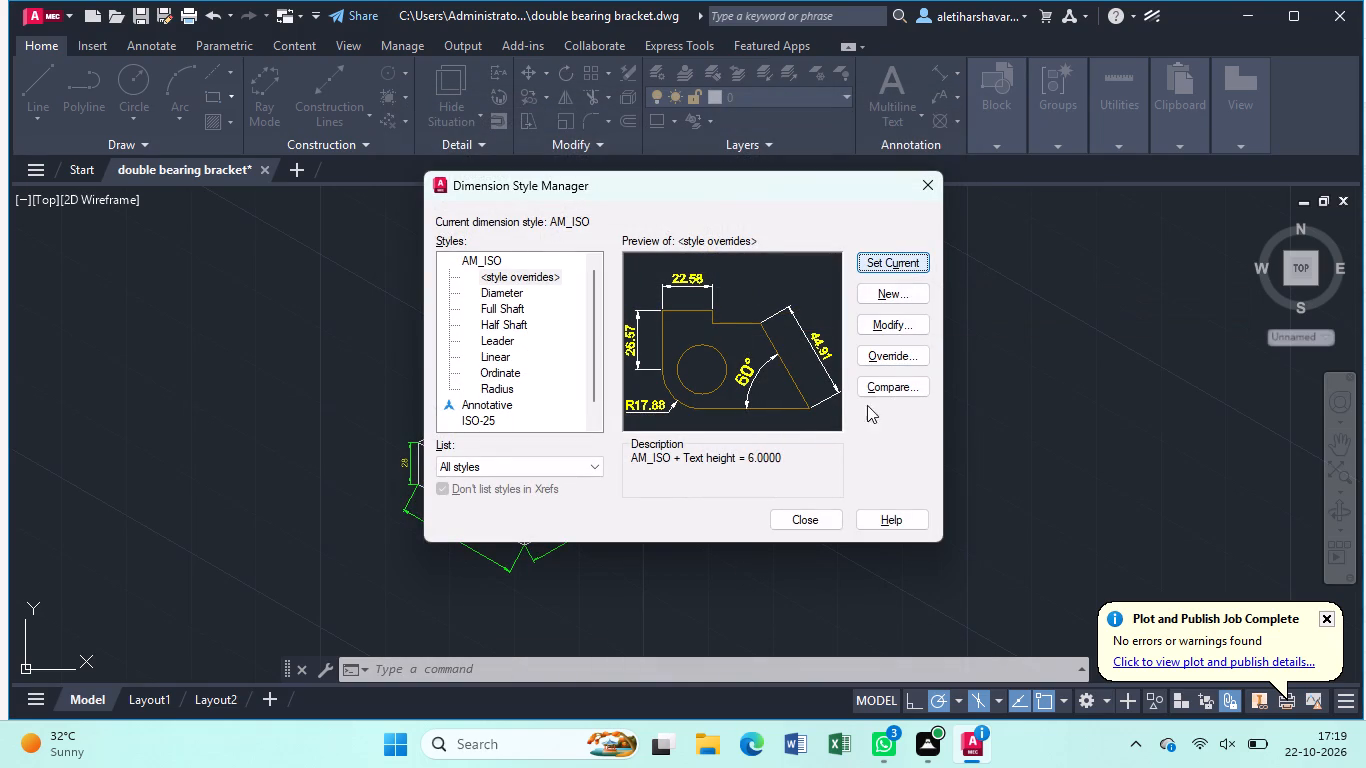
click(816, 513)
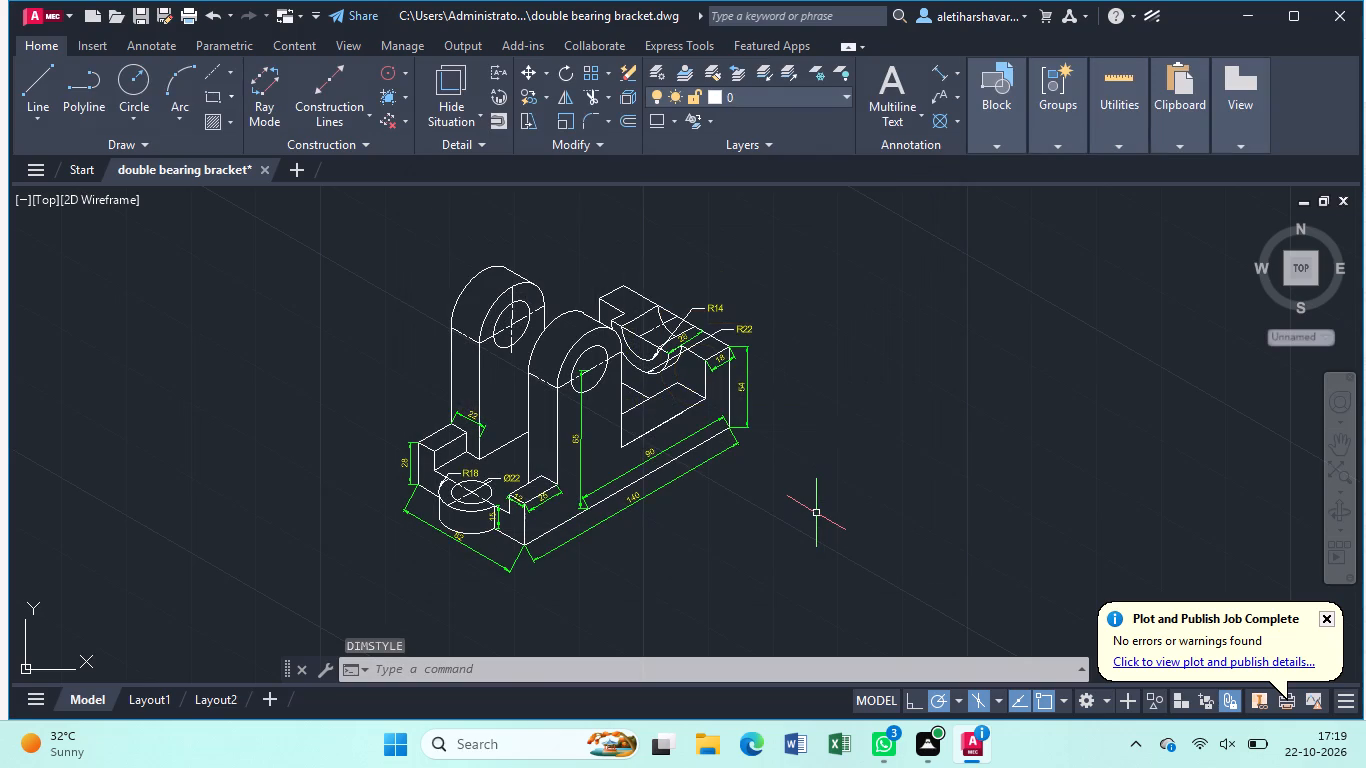
Set the text height in the AM_ISO style override to 10 and make the override current.
key(d)
key(Return)
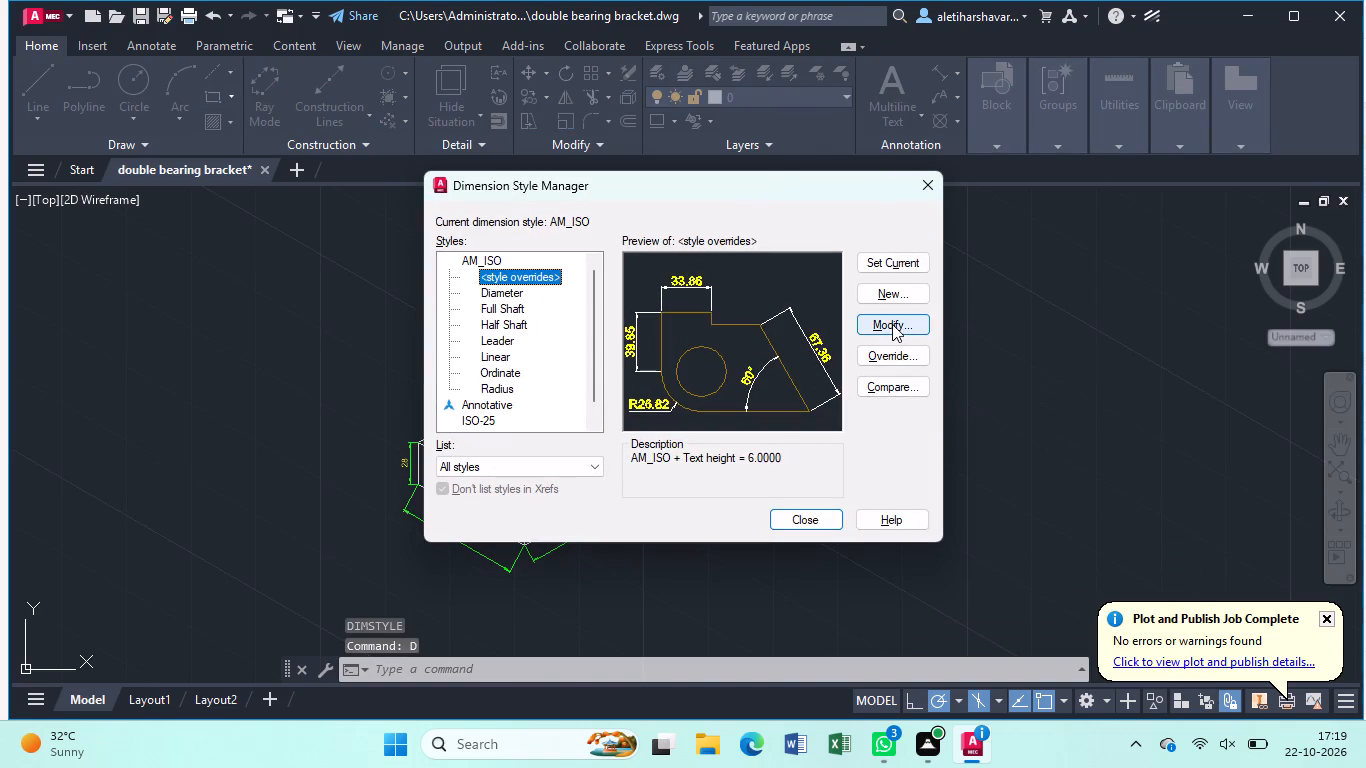
click(892, 324)
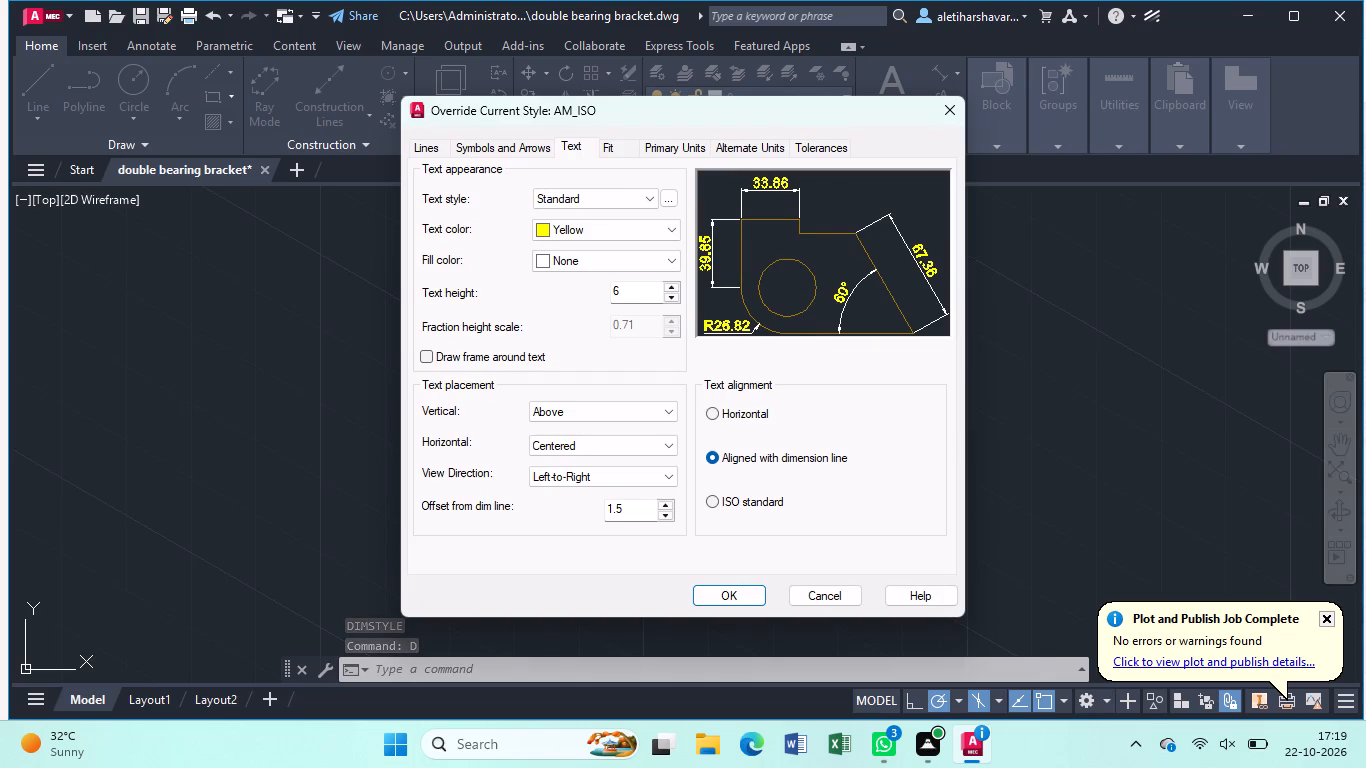
click(640, 293)
key(BackSpace)
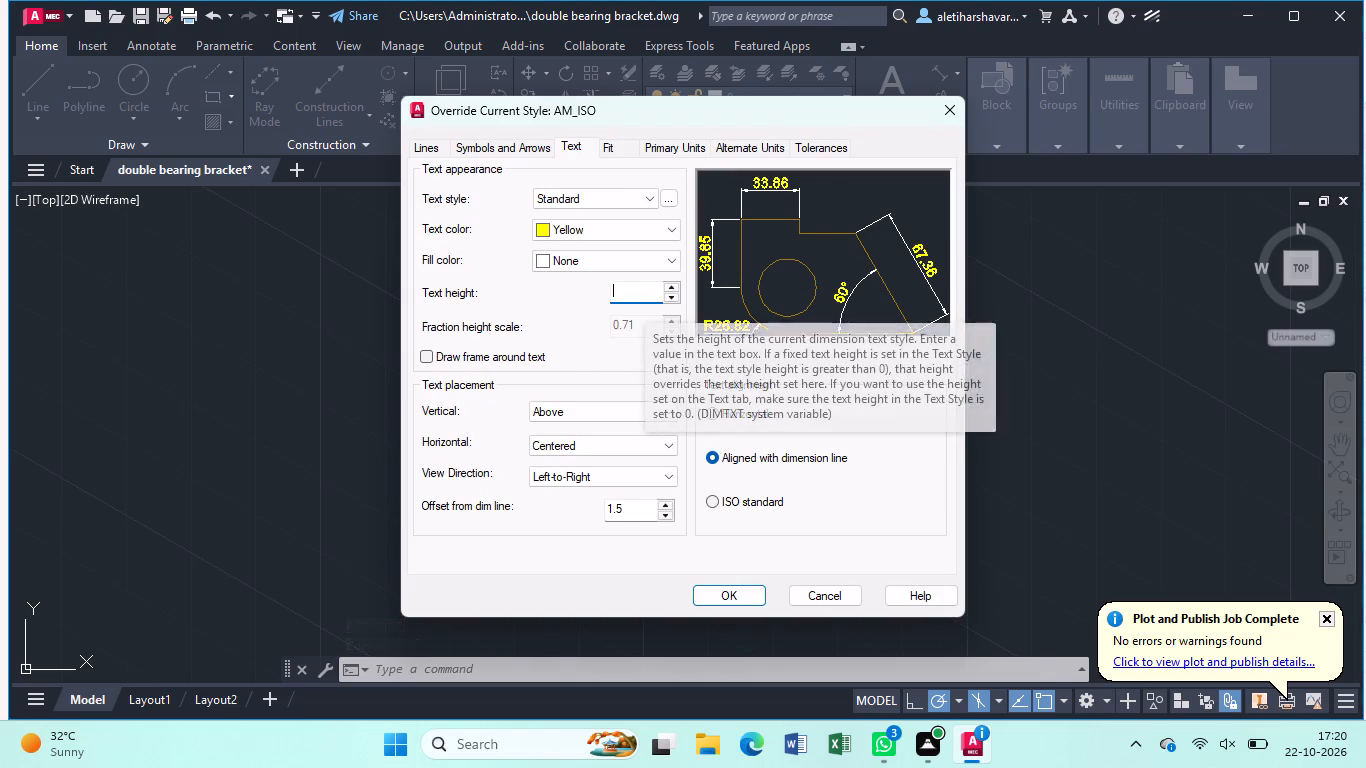
text(10)
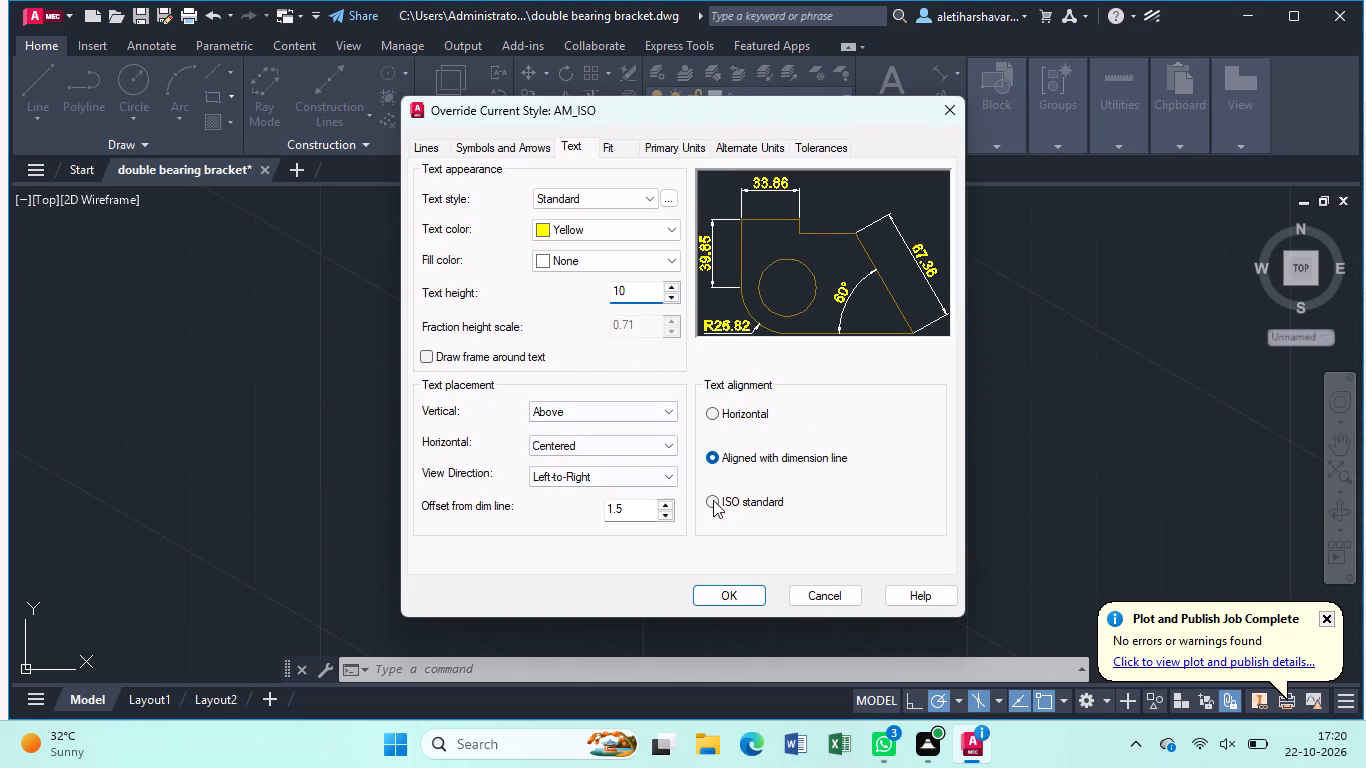
click(738, 599)
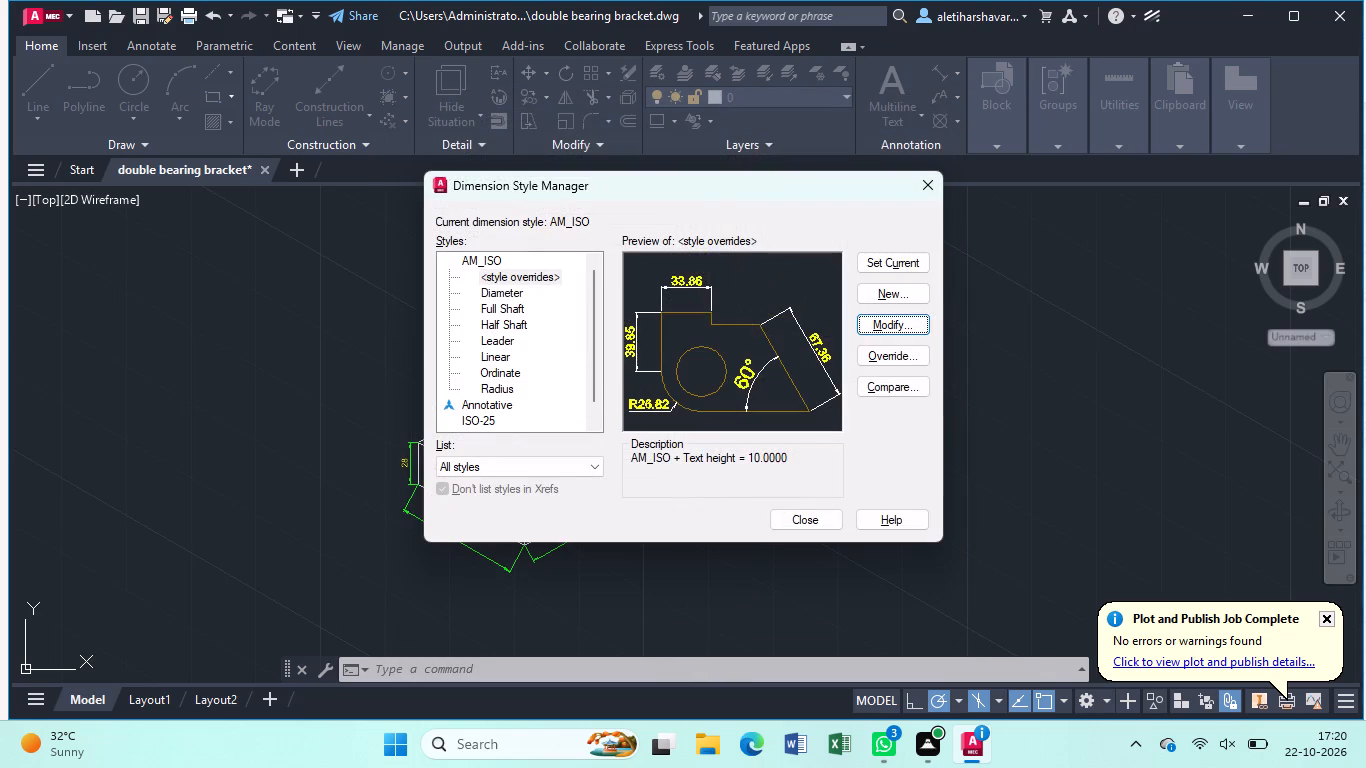
click(889, 258)
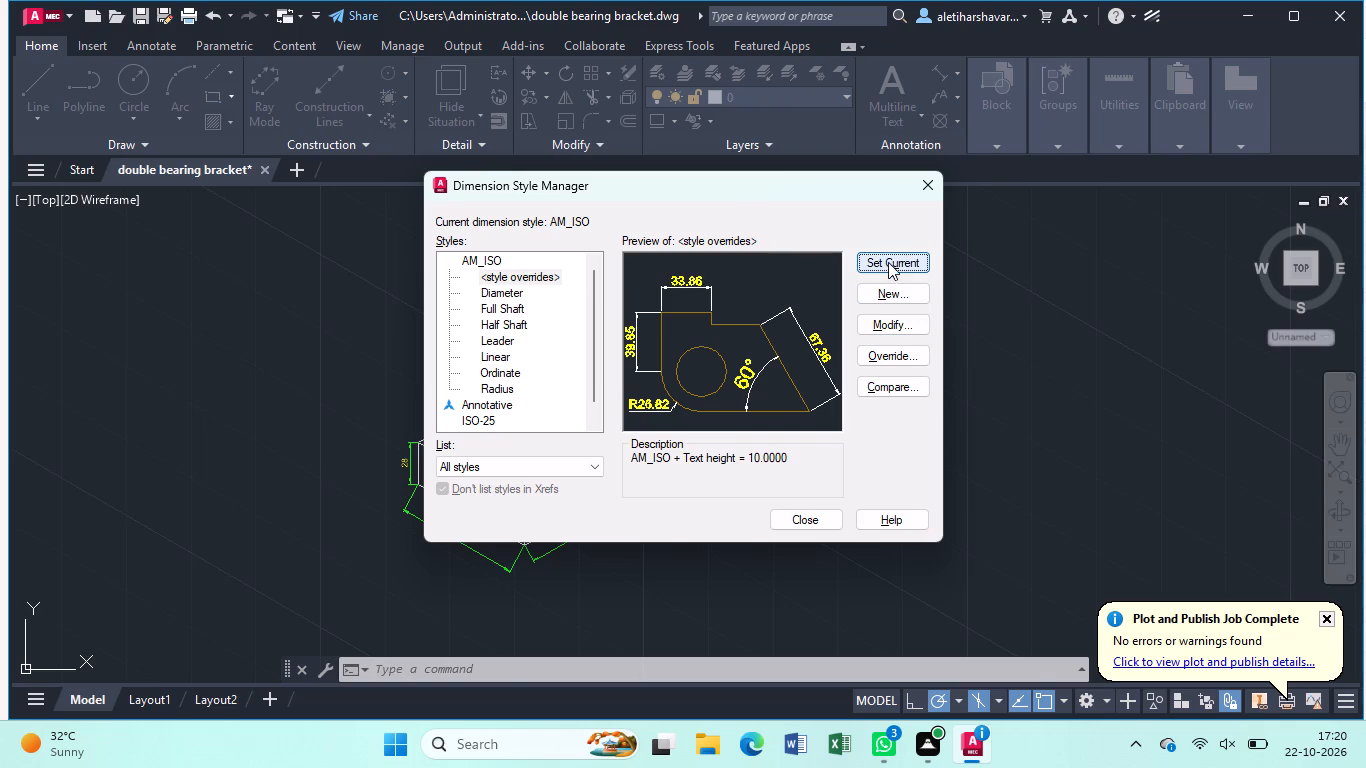
click(797, 517)
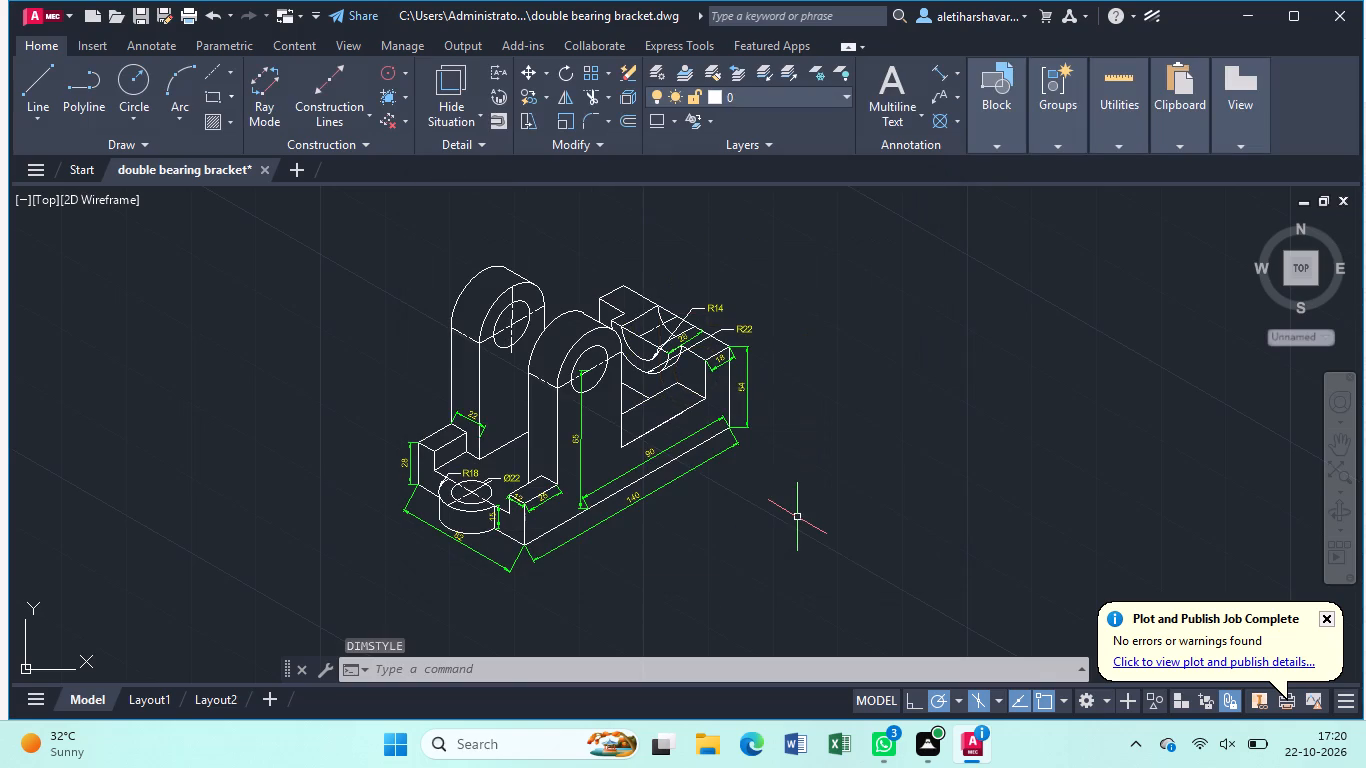
scroll(739, 442, up, 2)
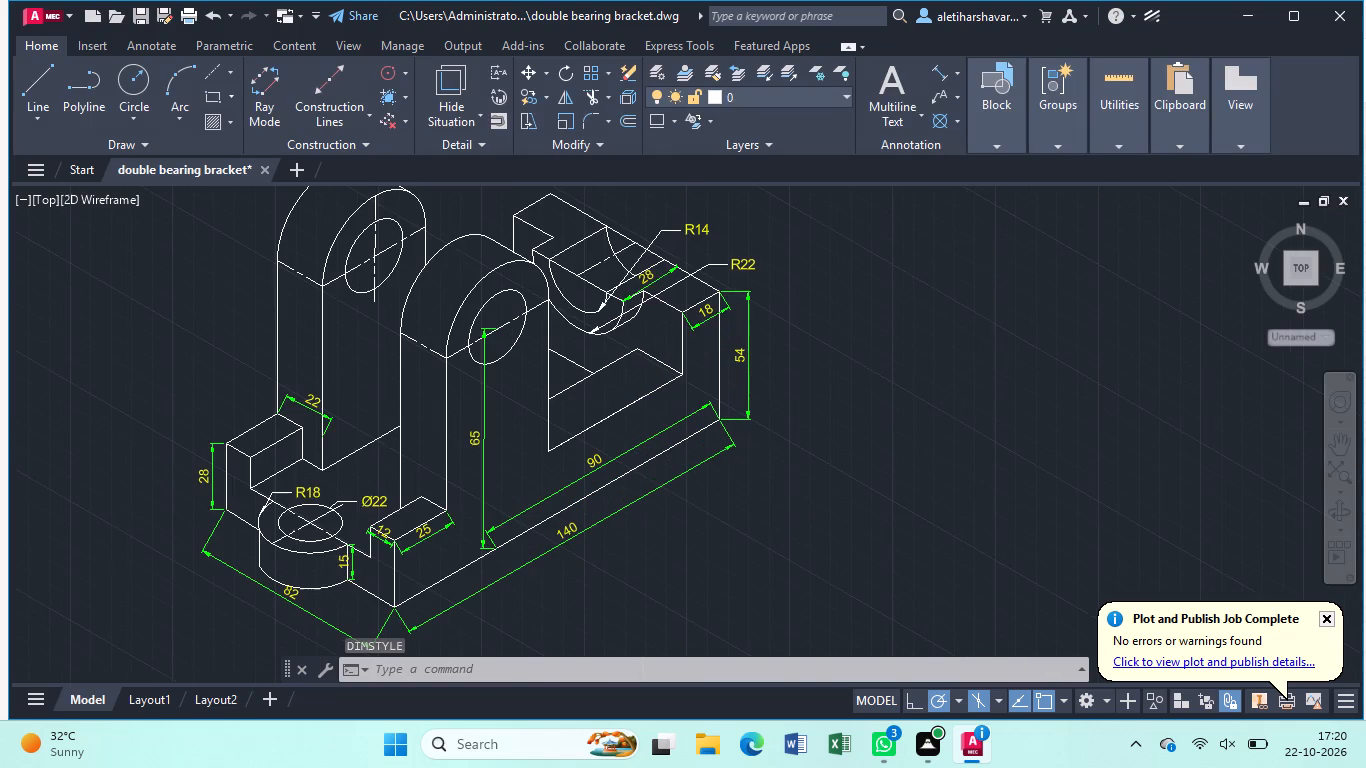
scroll(738, 443, down, 2)
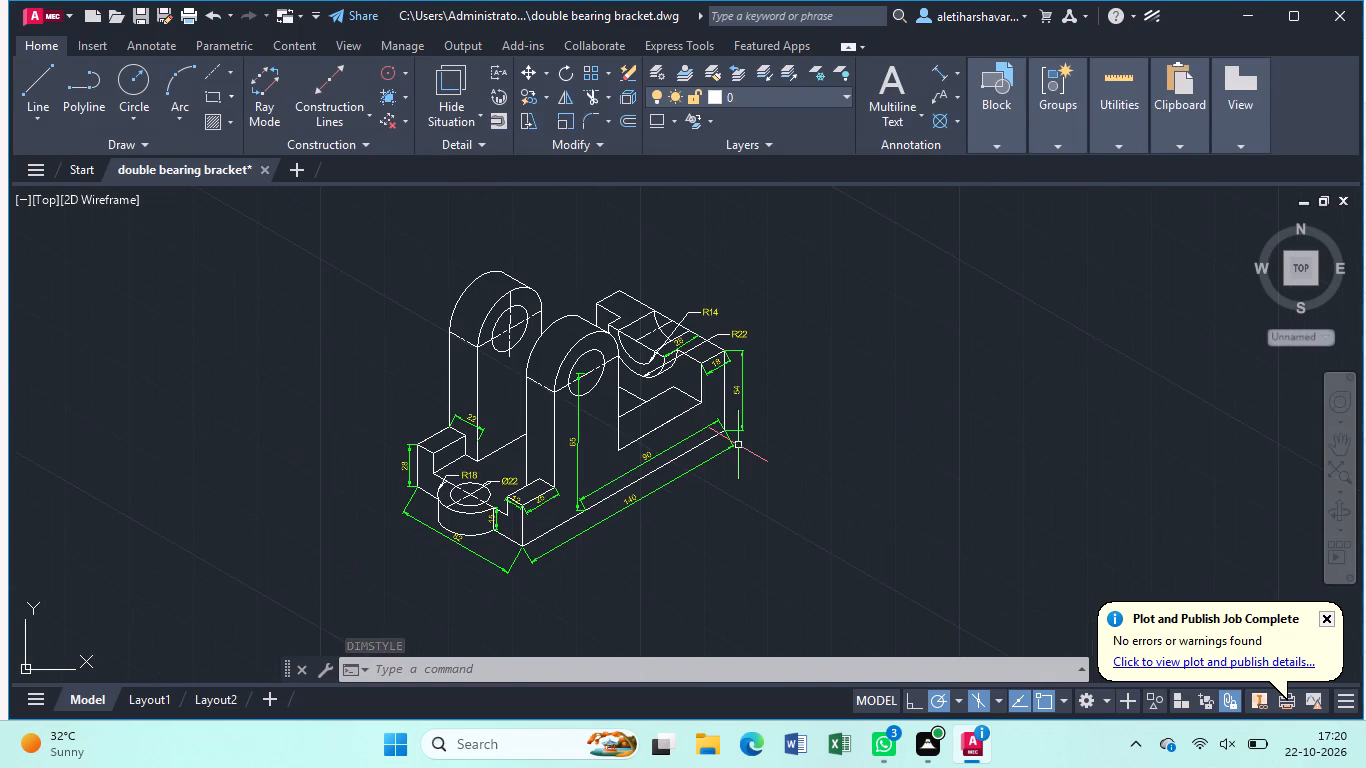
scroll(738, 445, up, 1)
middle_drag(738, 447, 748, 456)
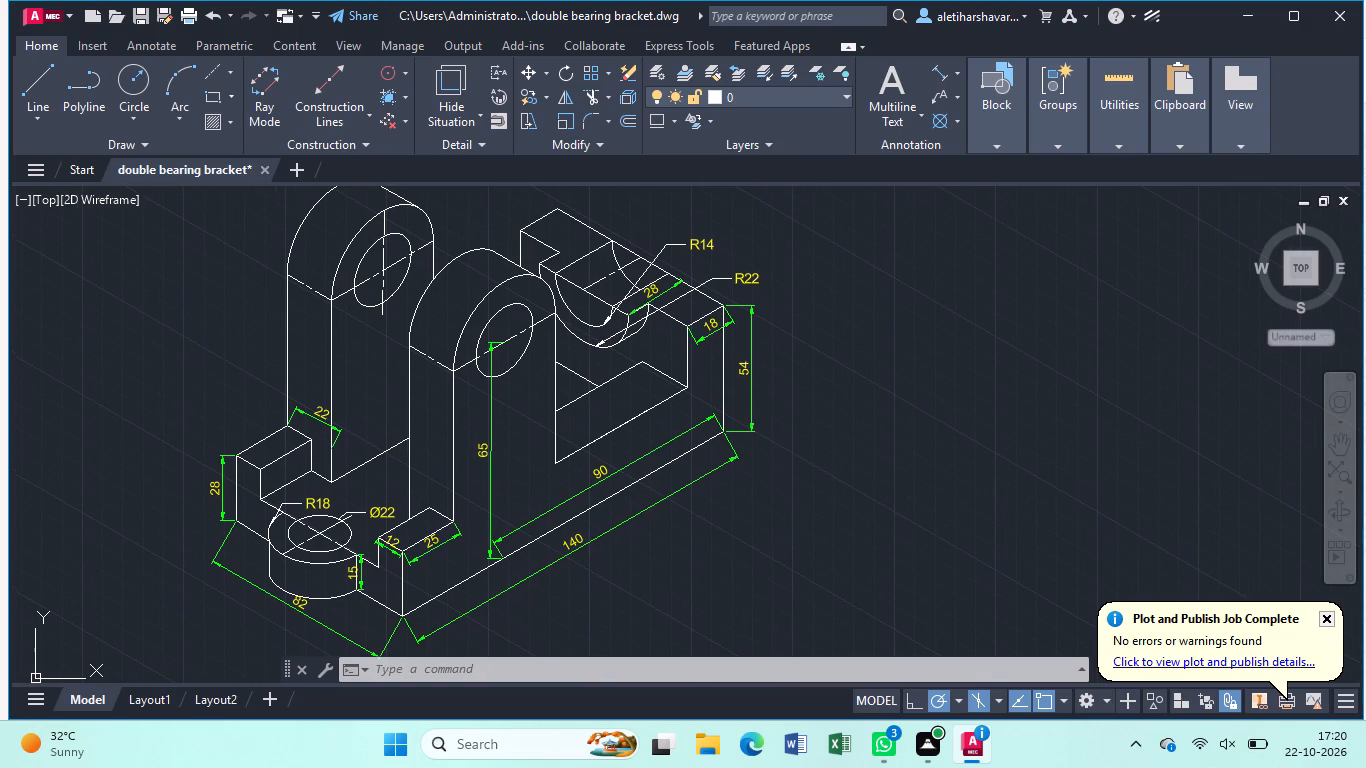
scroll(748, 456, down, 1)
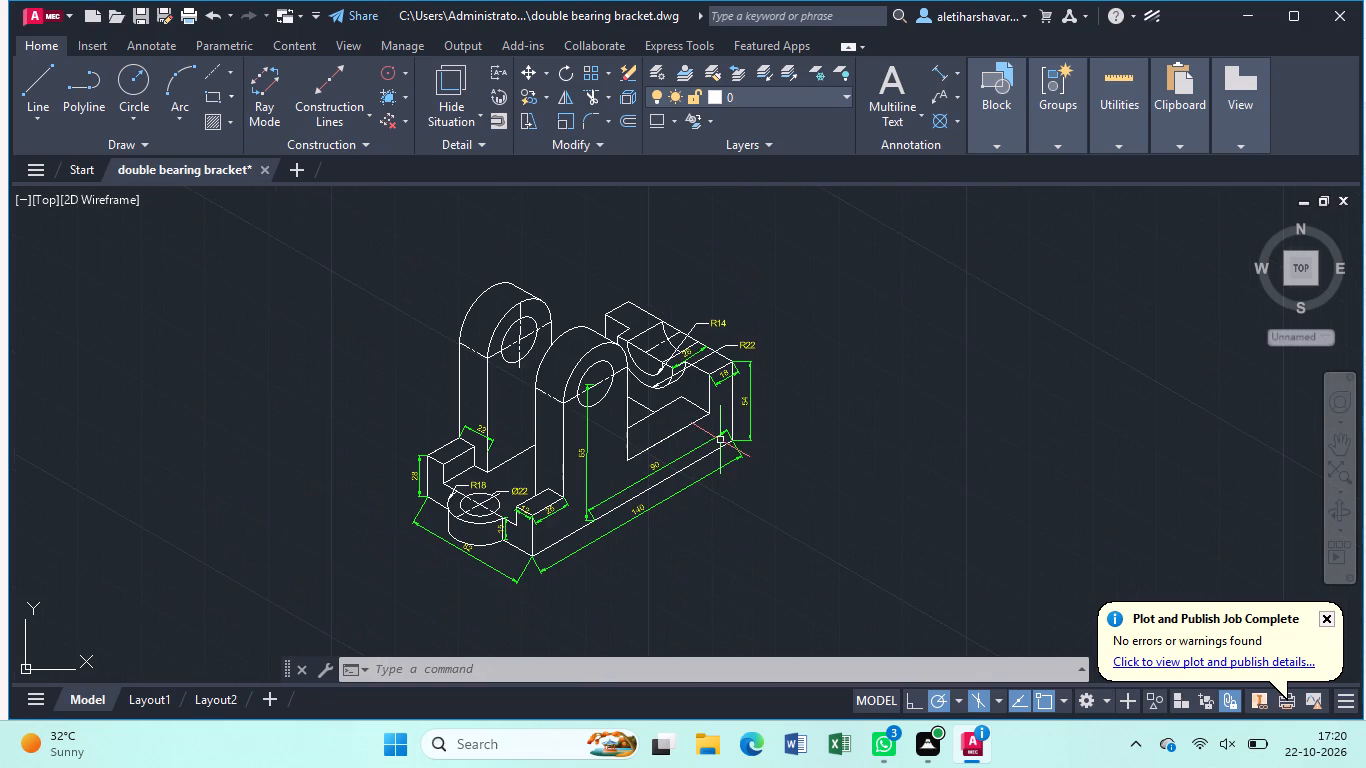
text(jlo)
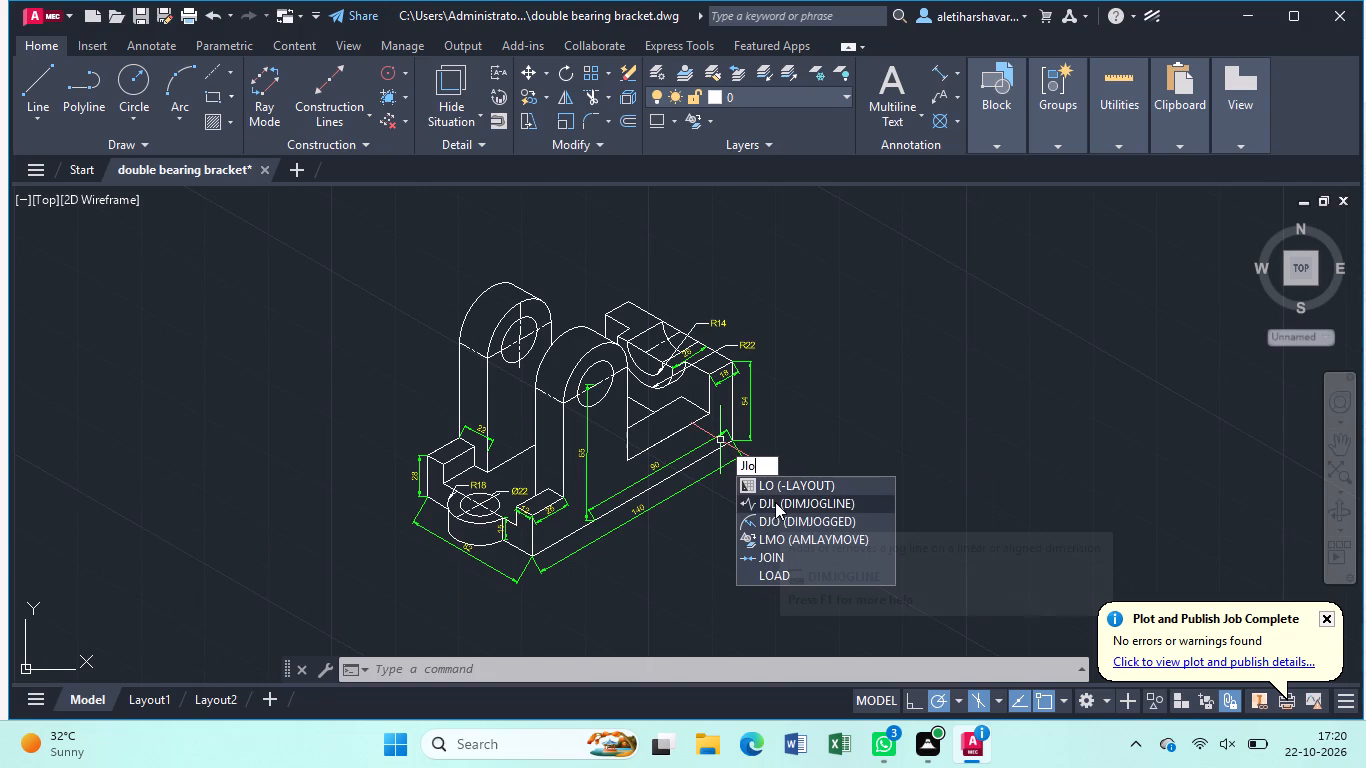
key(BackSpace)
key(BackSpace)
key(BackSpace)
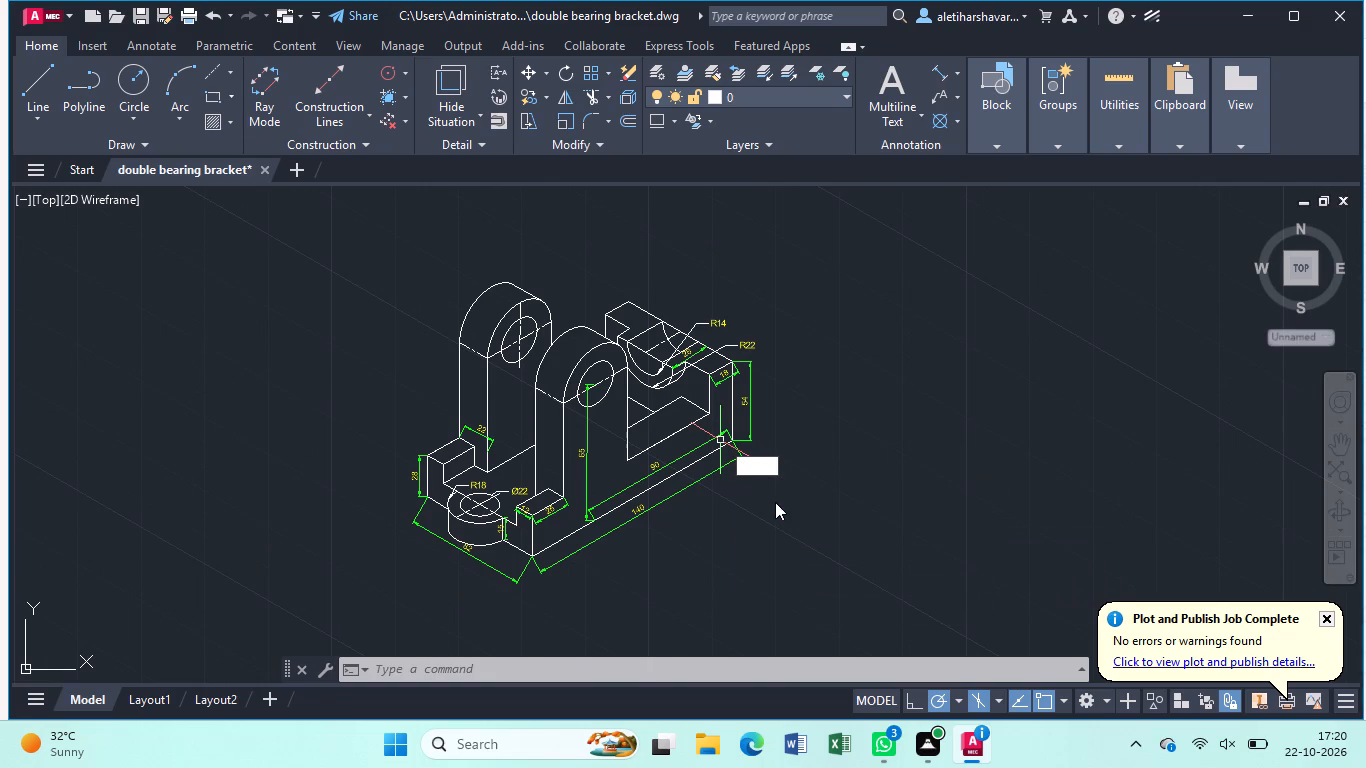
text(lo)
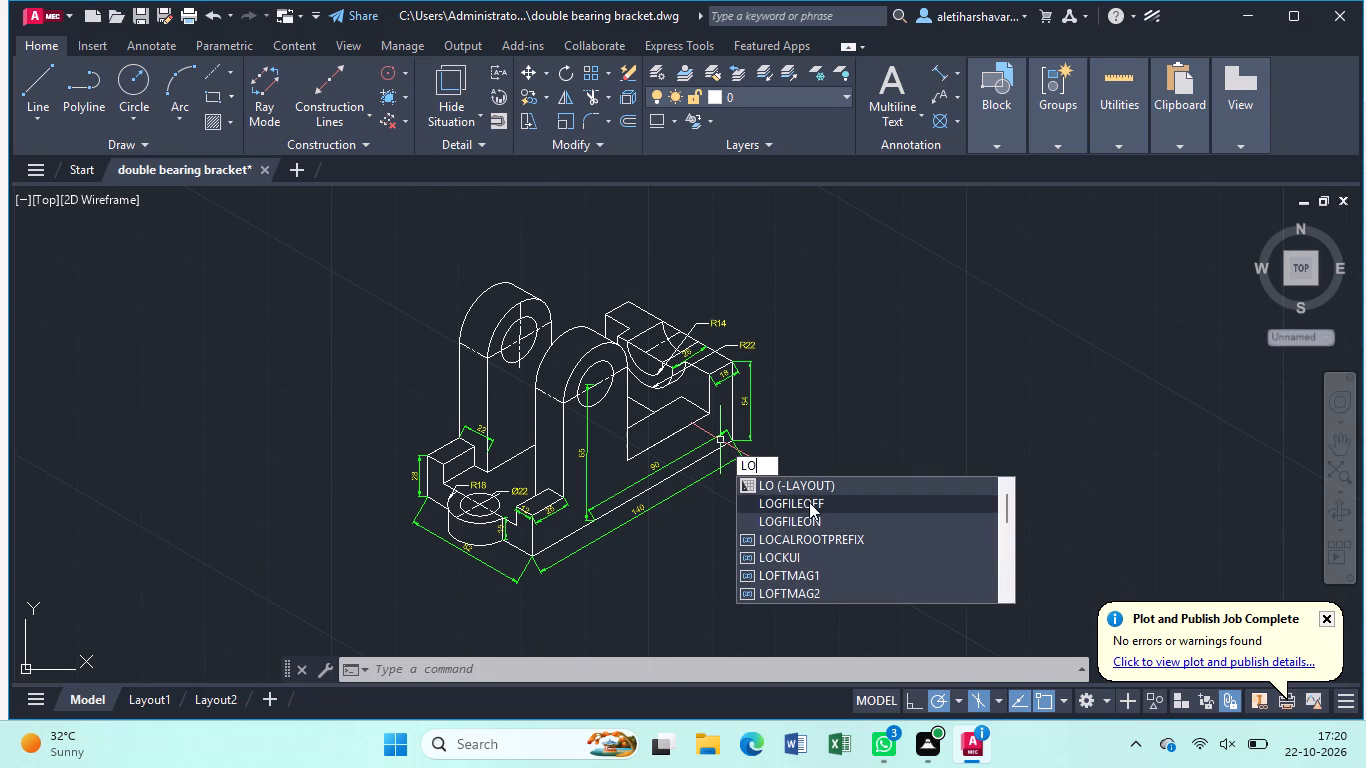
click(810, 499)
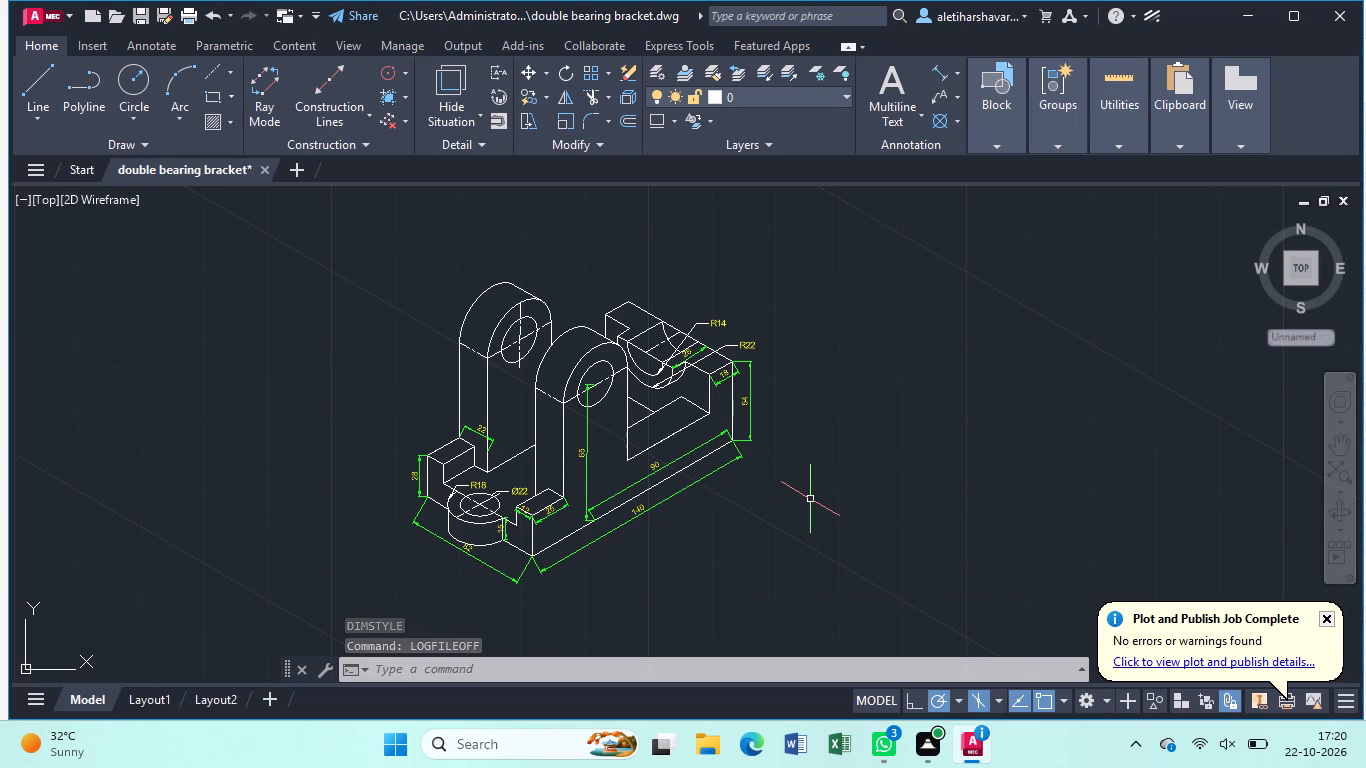
Set up the plot as landscape and centred on ISO A4 (297.00 x 210.00 MM) paper, using the DWG To PDF.pc3 plotter.
text(plo)
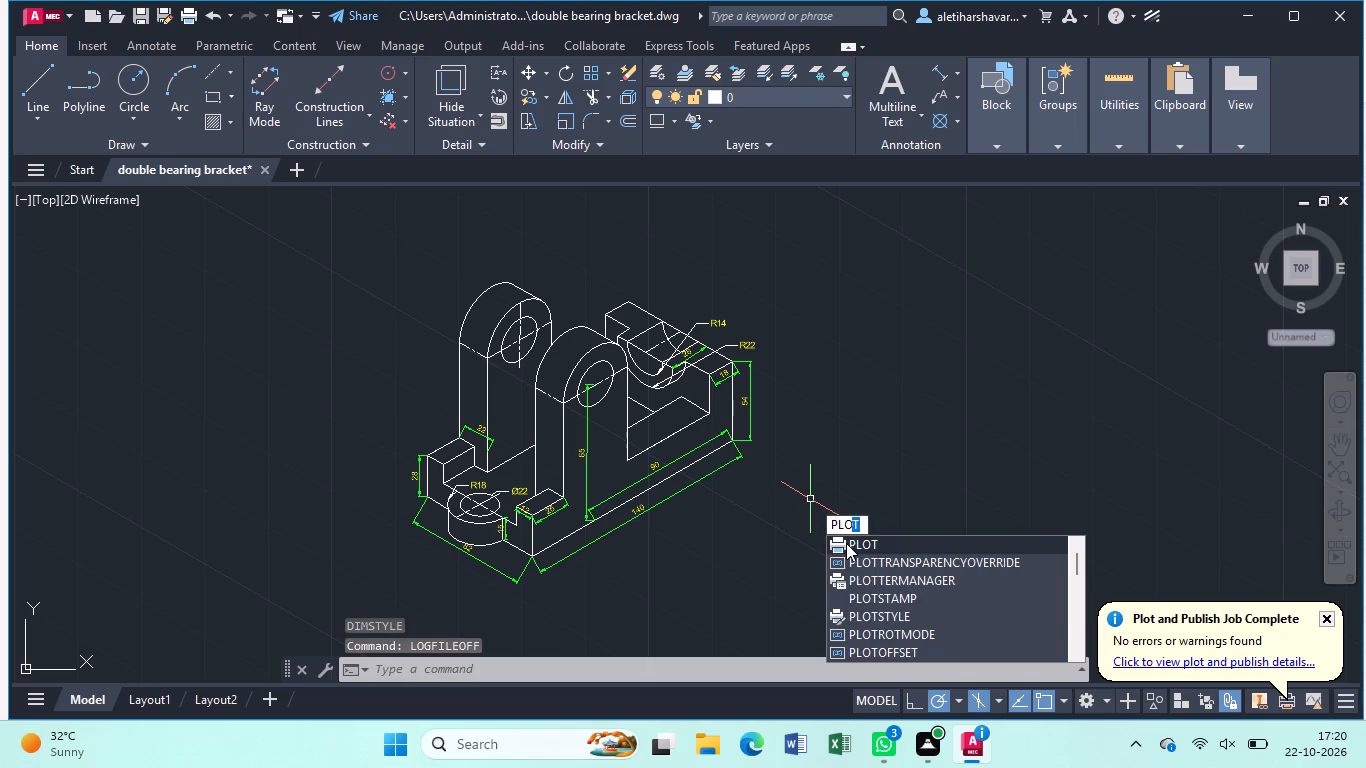
click(847, 543)
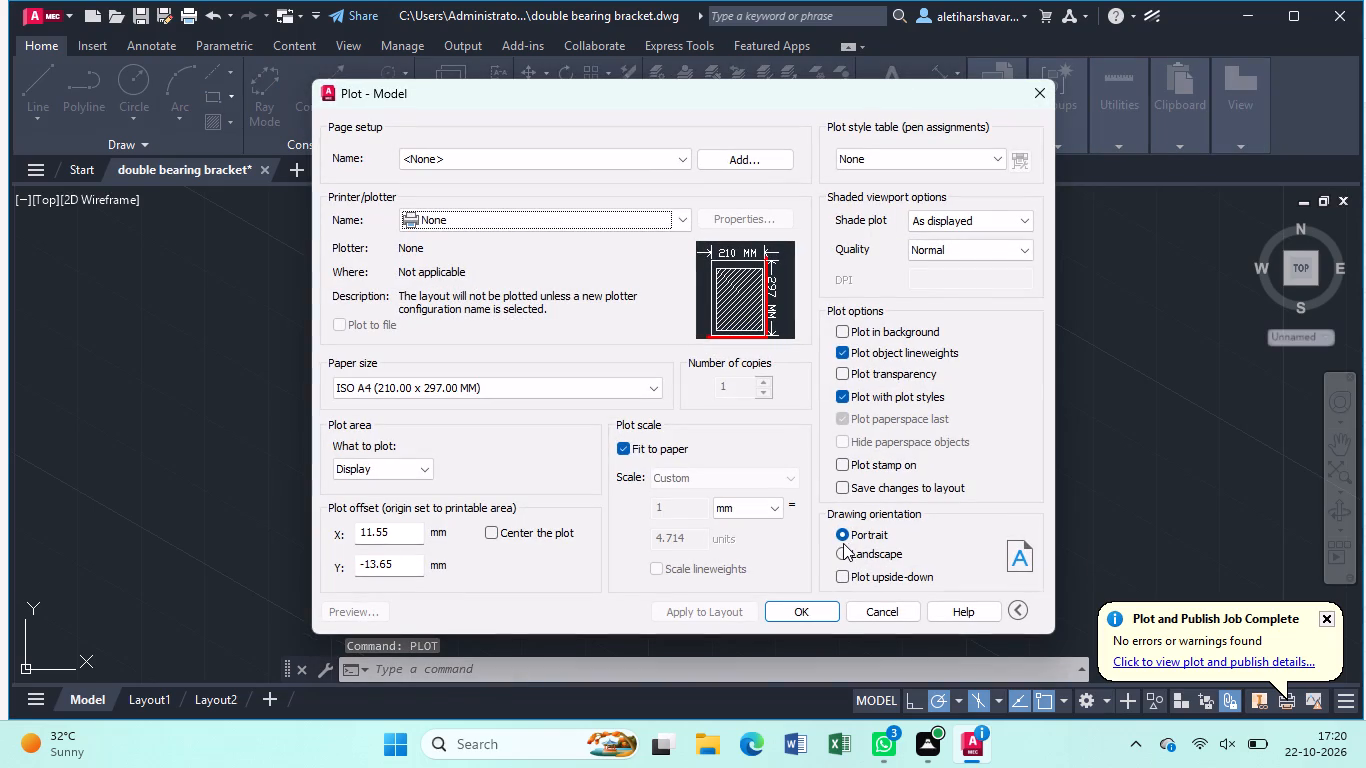
click(840, 545)
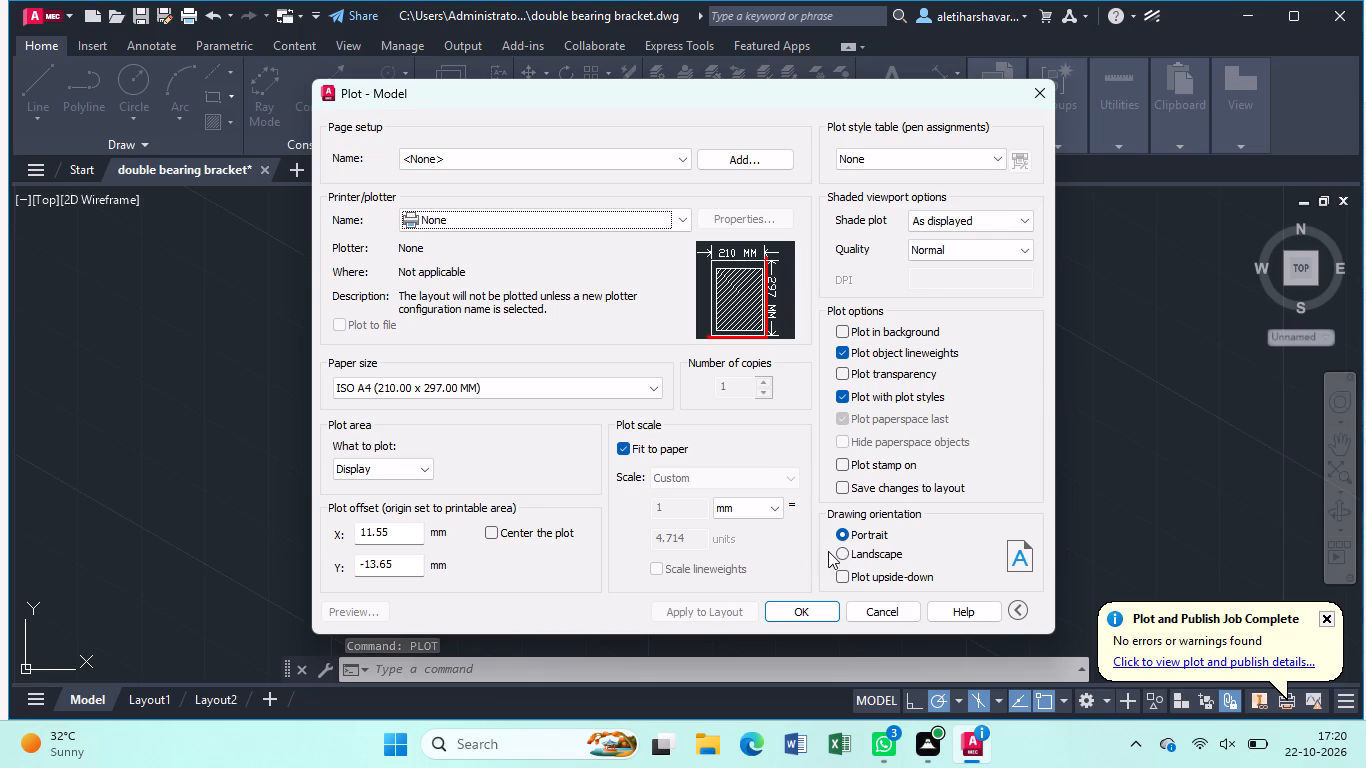
click(846, 552)
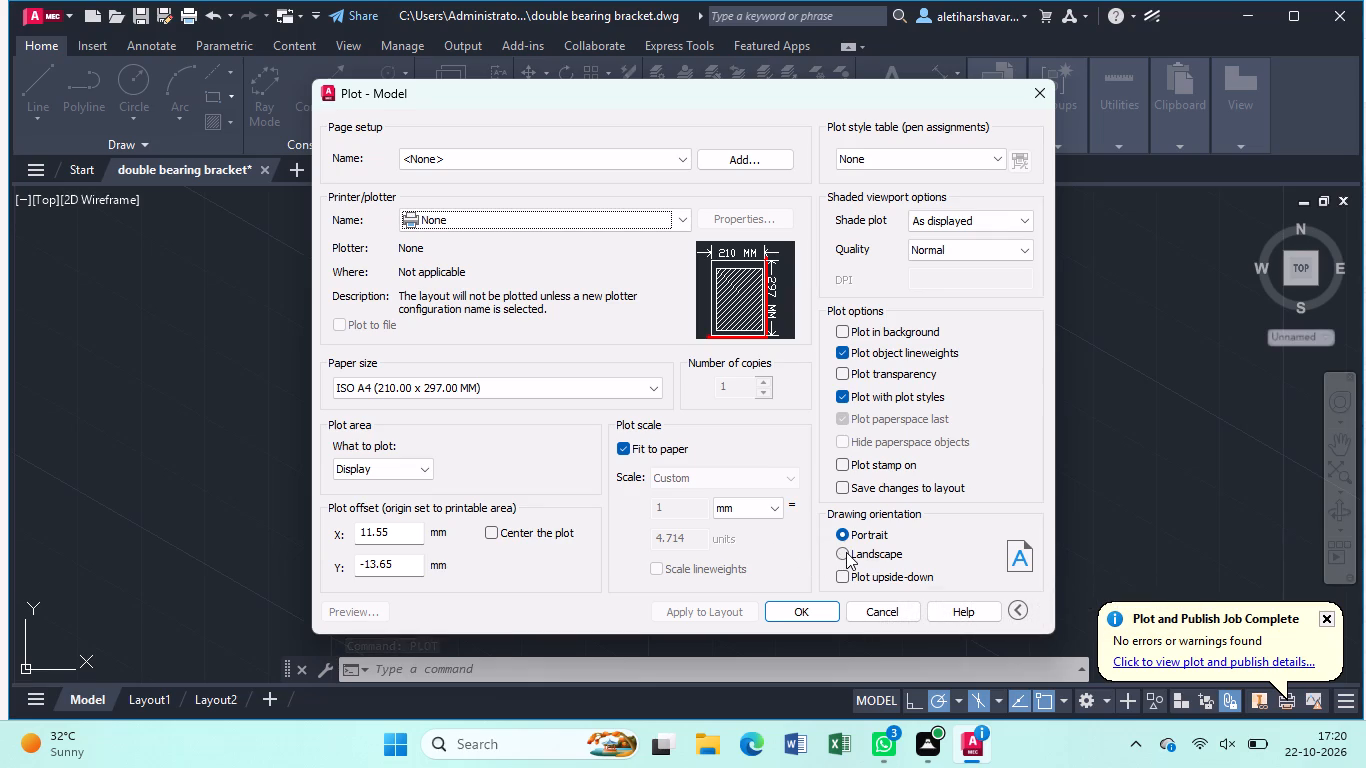
click(491, 529)
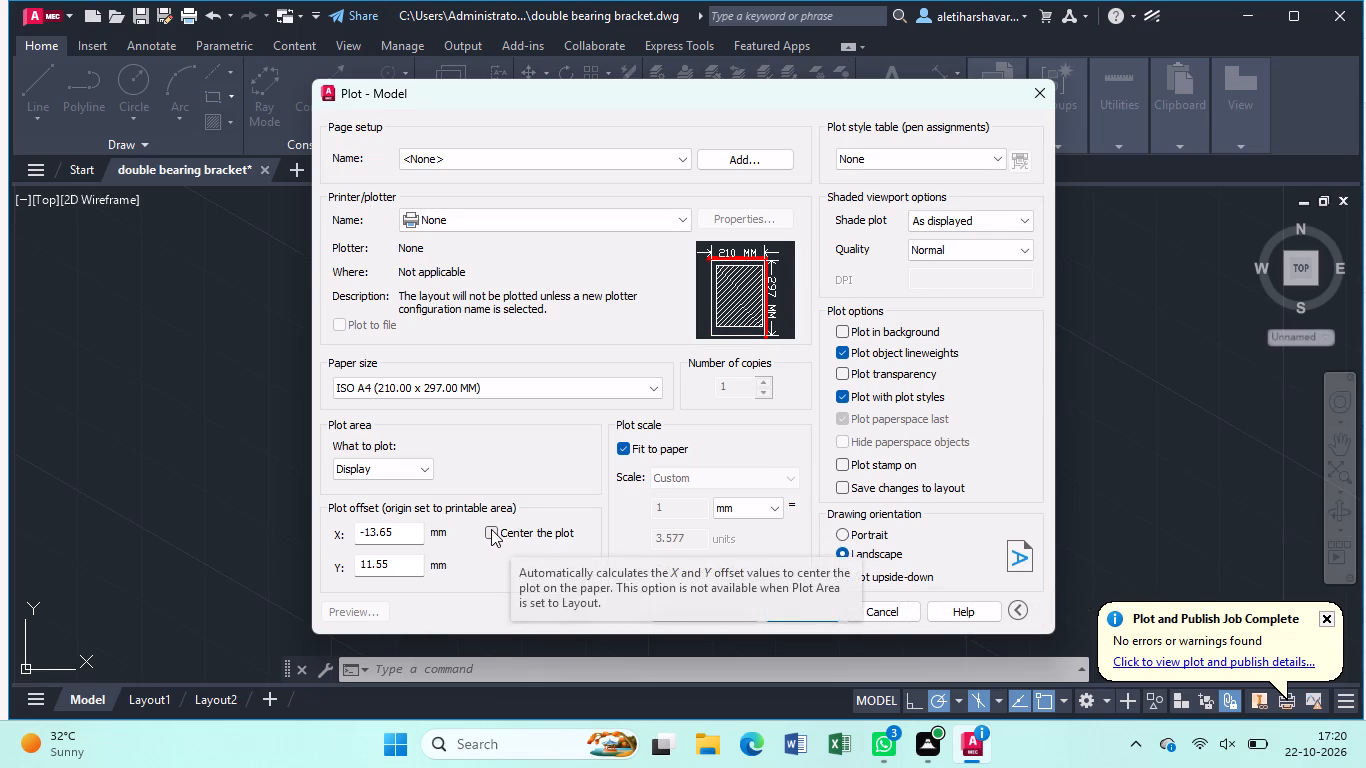
click(654, 383)
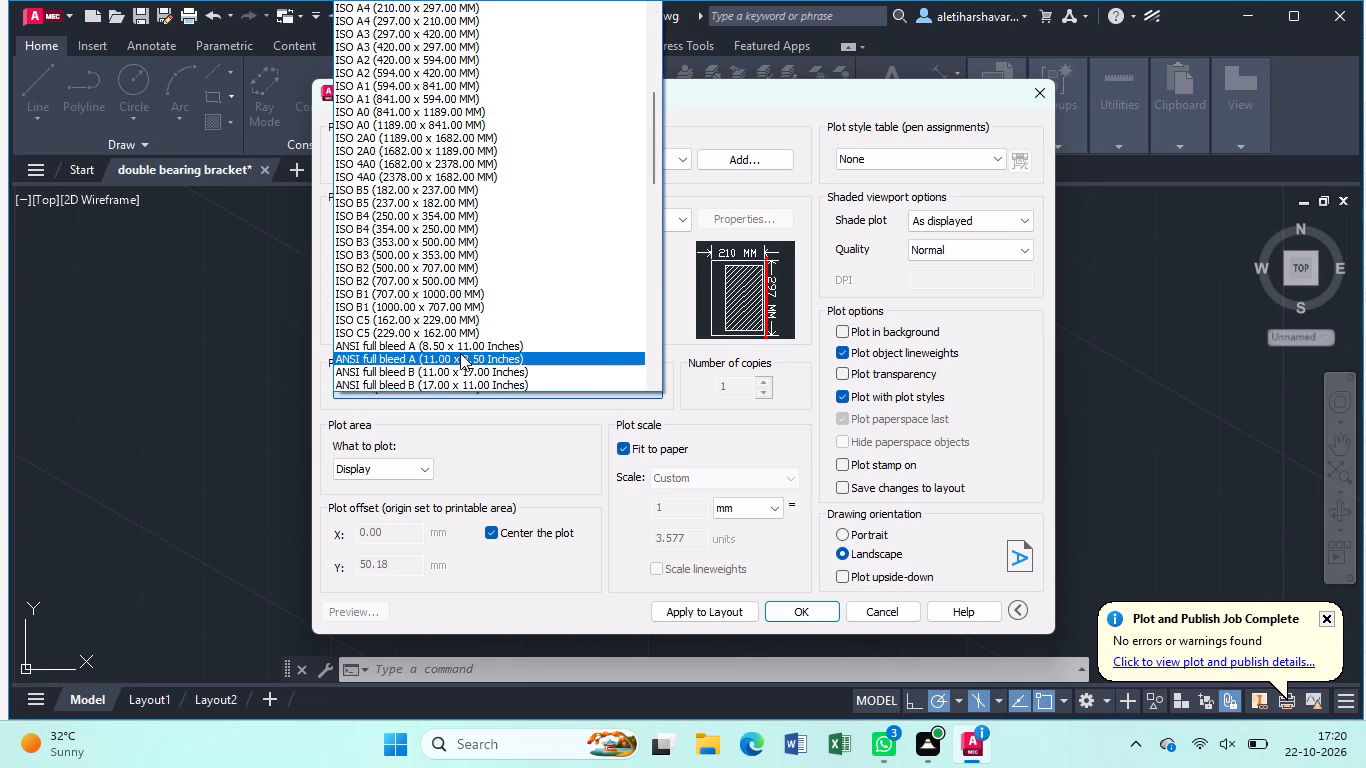
click(375, 15)
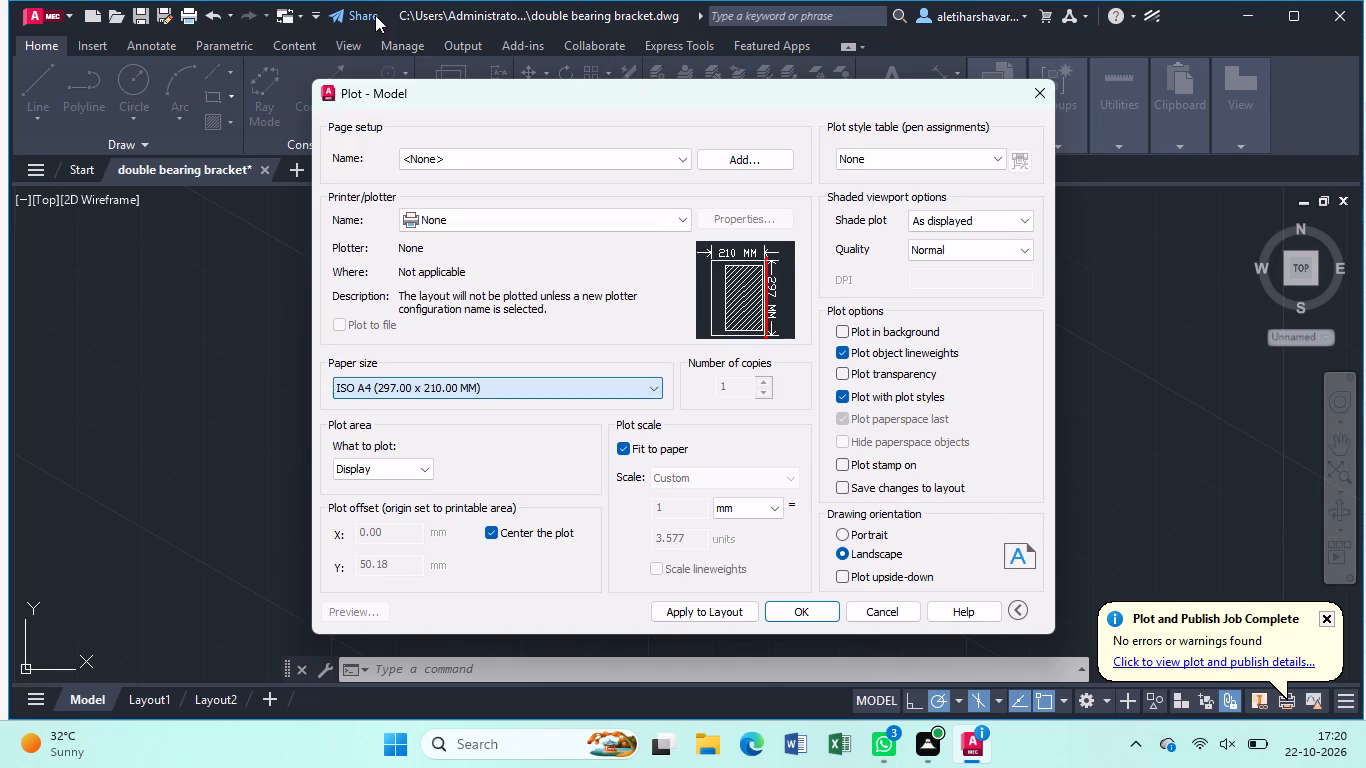
click(684, 220)
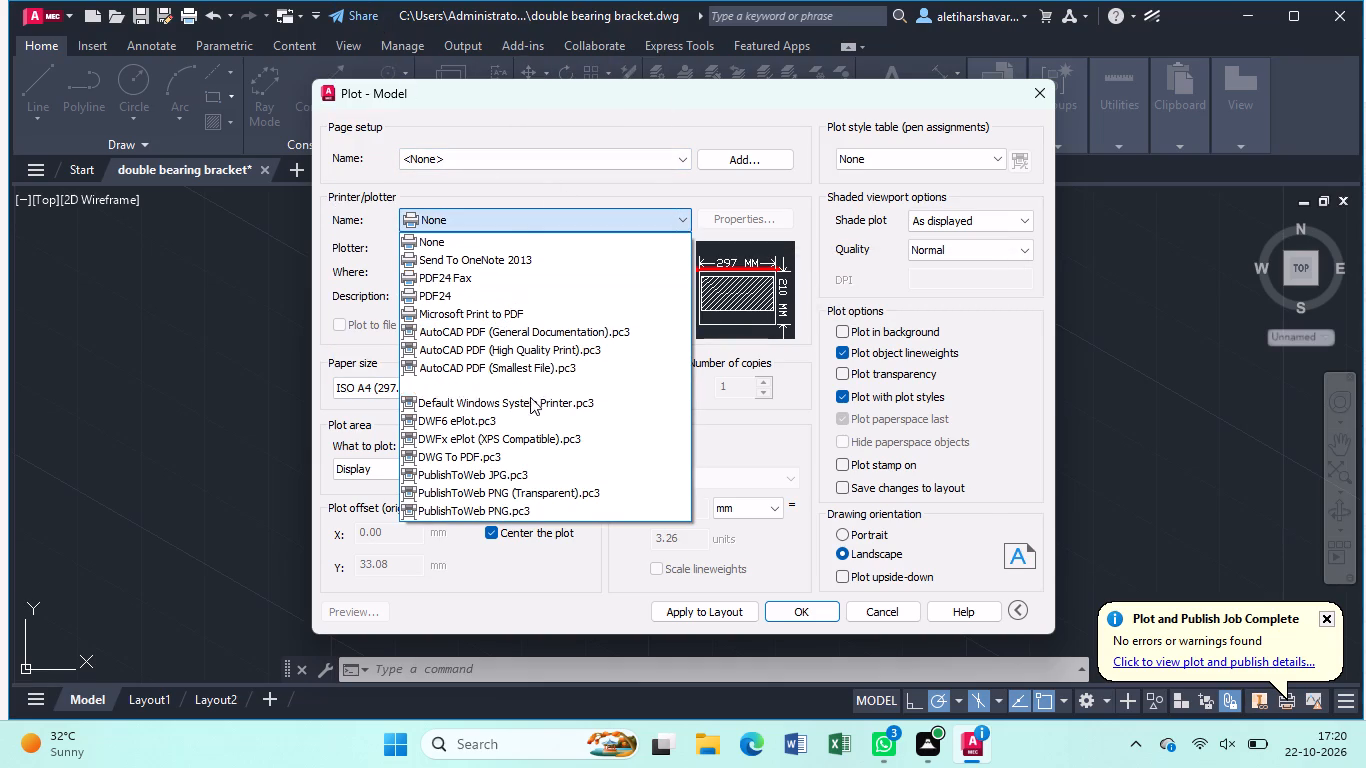
click(532, 452)
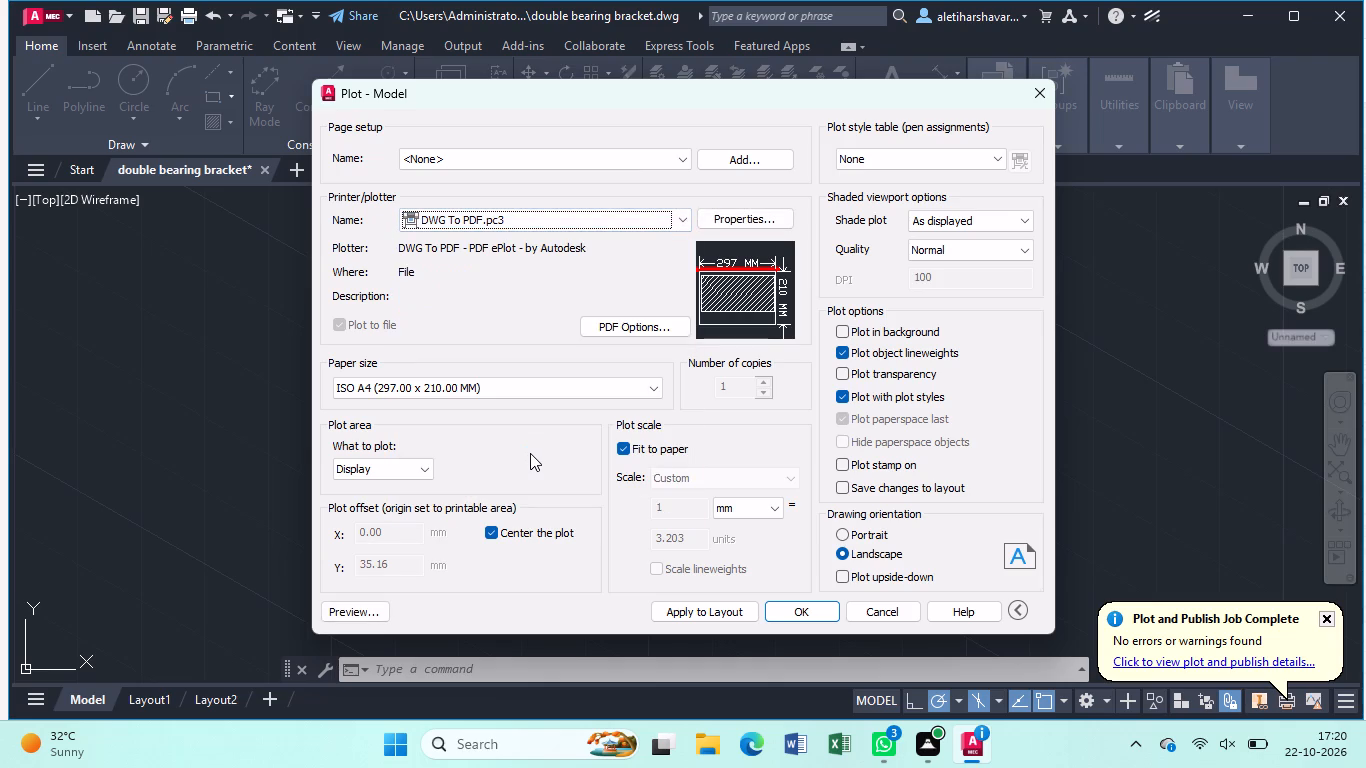
Set the plot area to a window enclosing the whole bracket and all its dimensions.
click(424, 466)
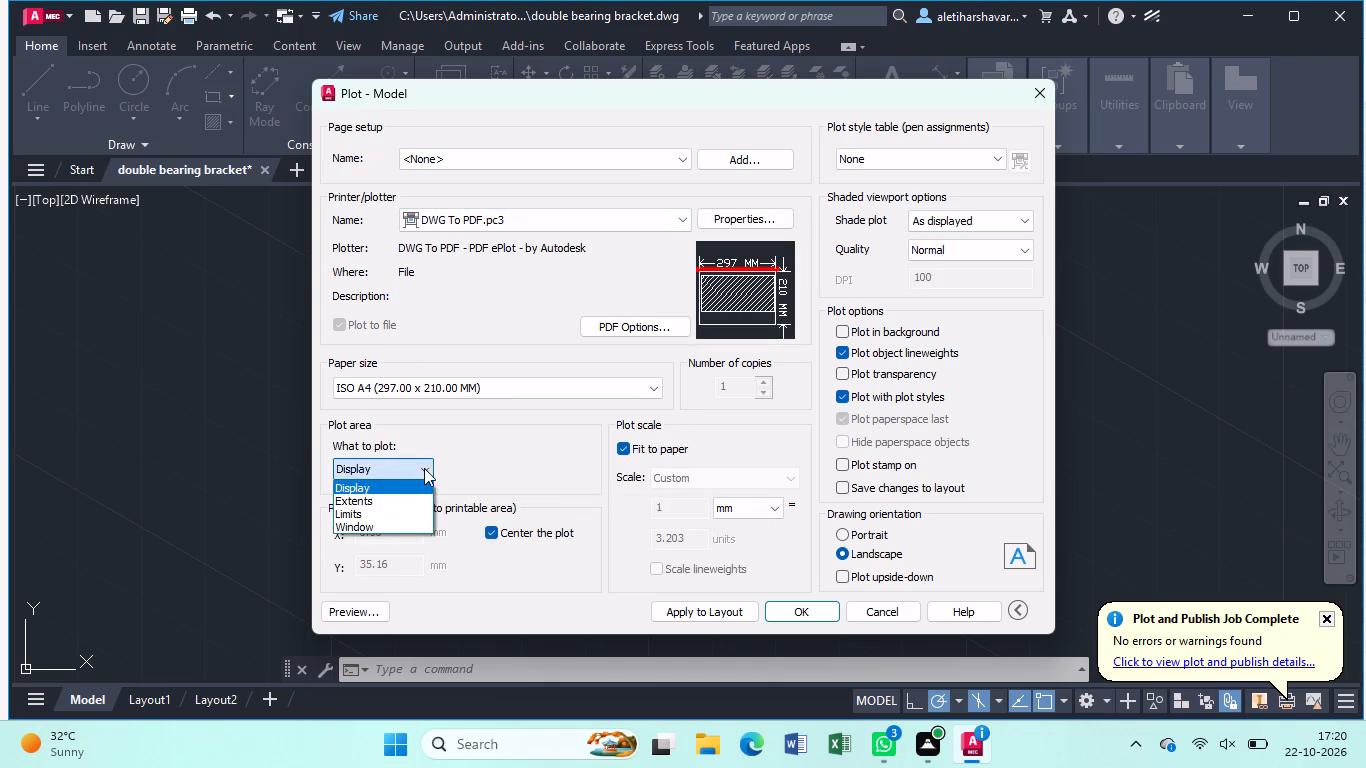
click(384, 523)
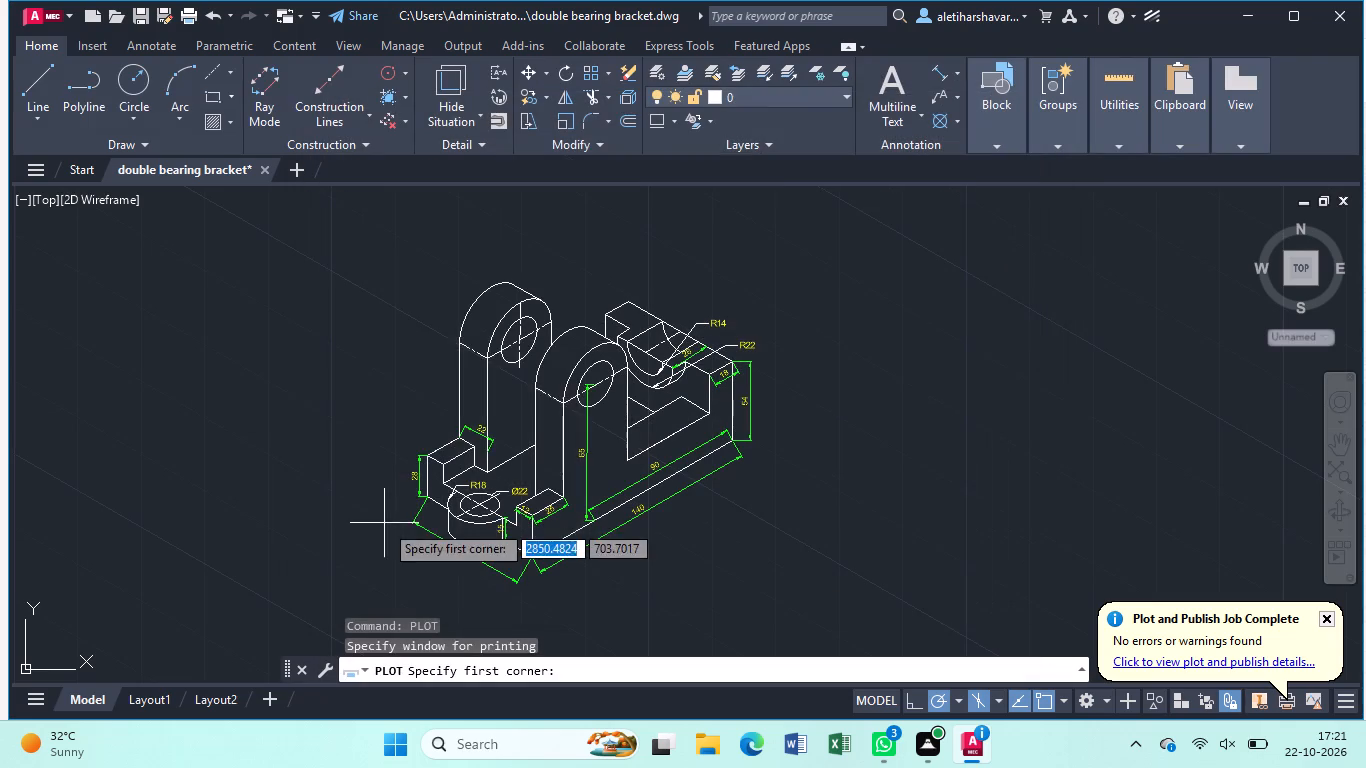
click(362, 253)
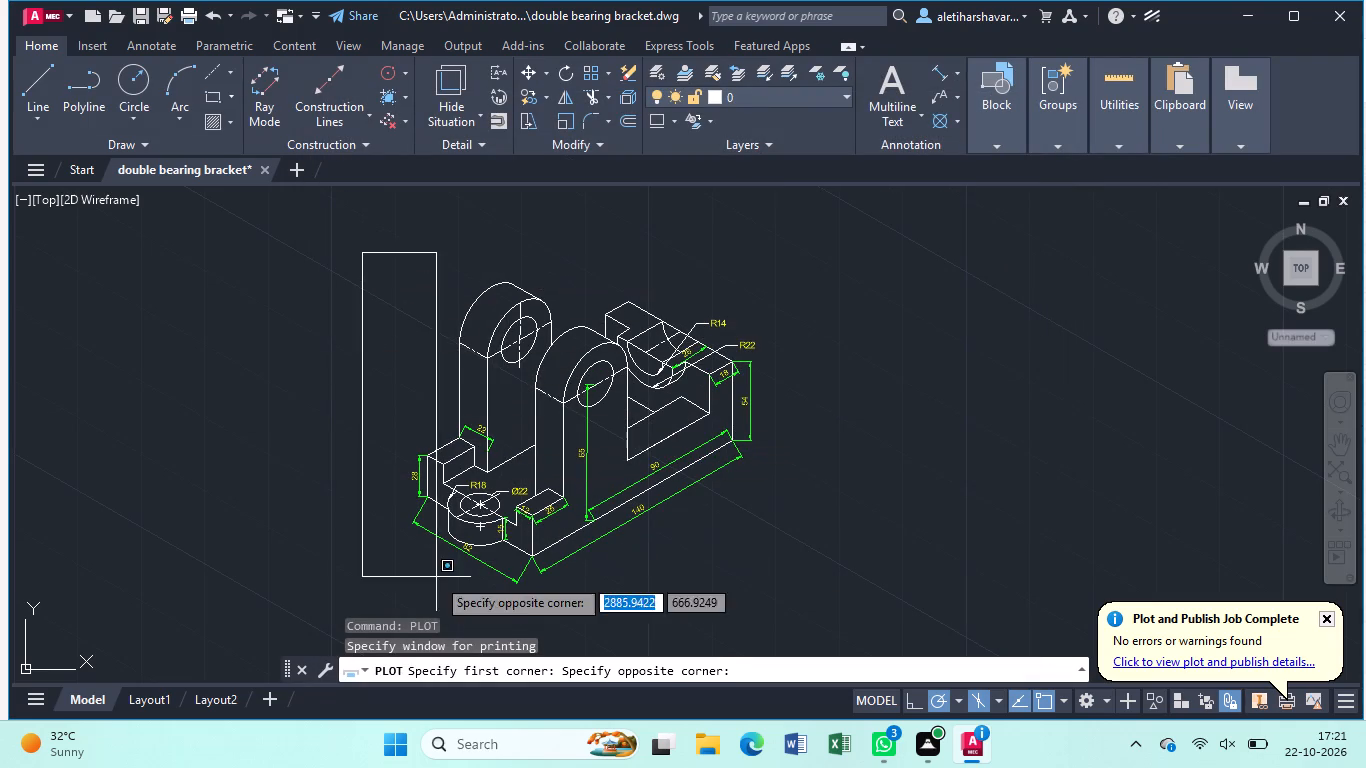
click(792, 599)
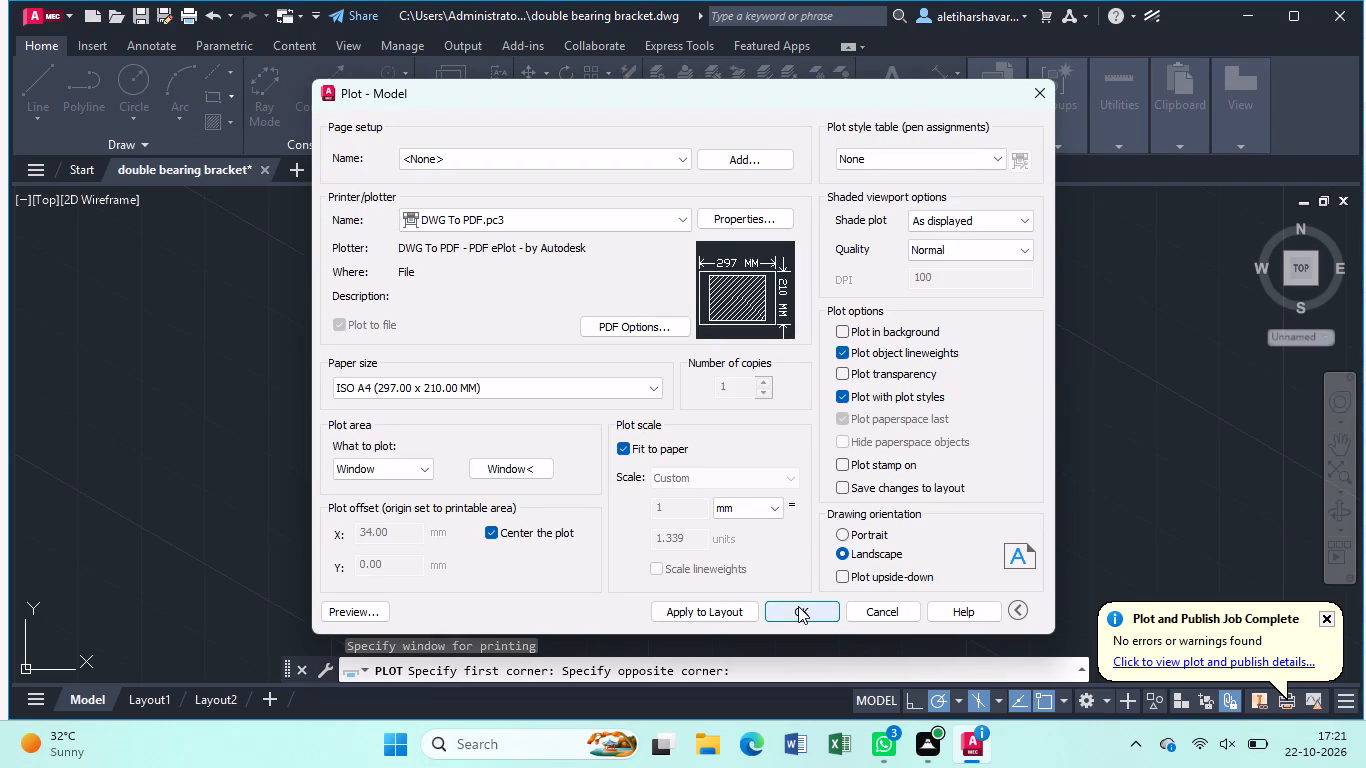
Plot the drawing to double bearing bracket-Model.pdf in the Documents folder and close the PDF that opens.
click(798, 607)
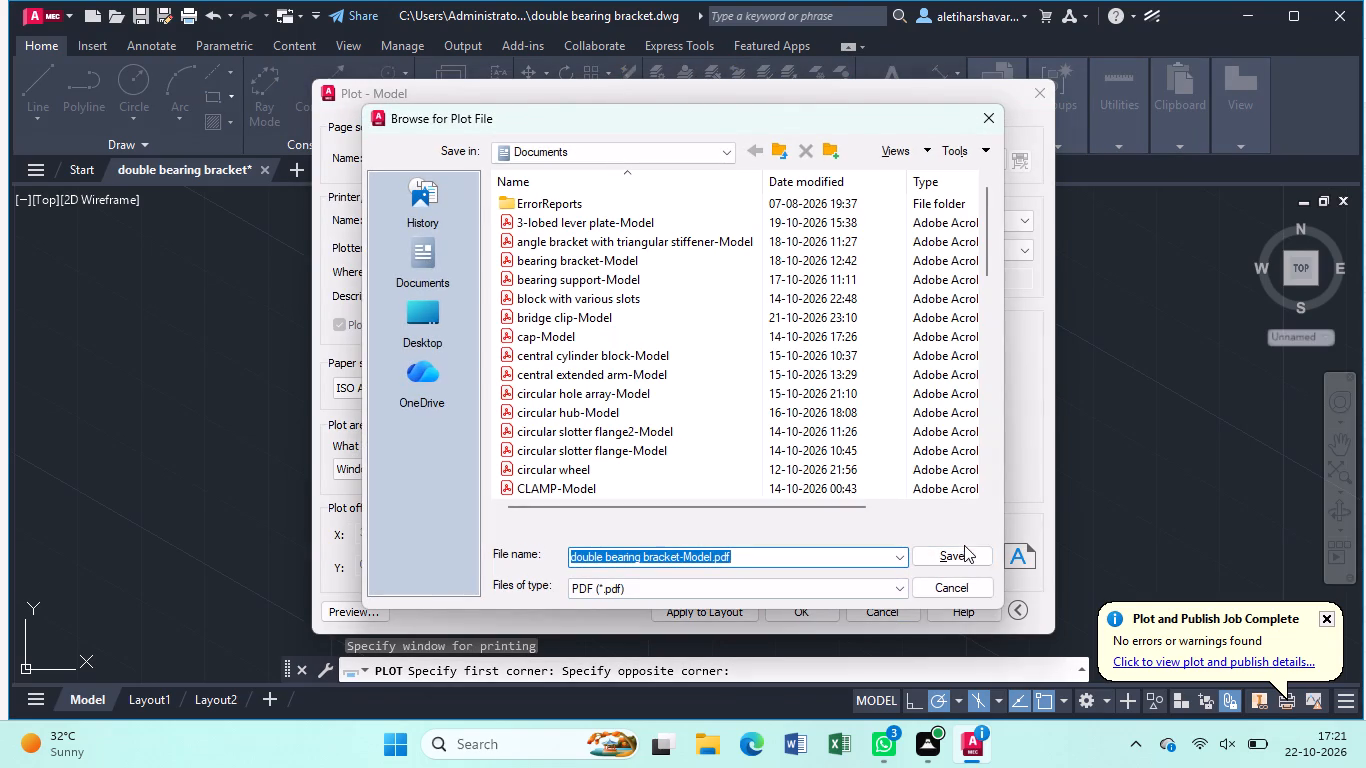
click(961, 552)
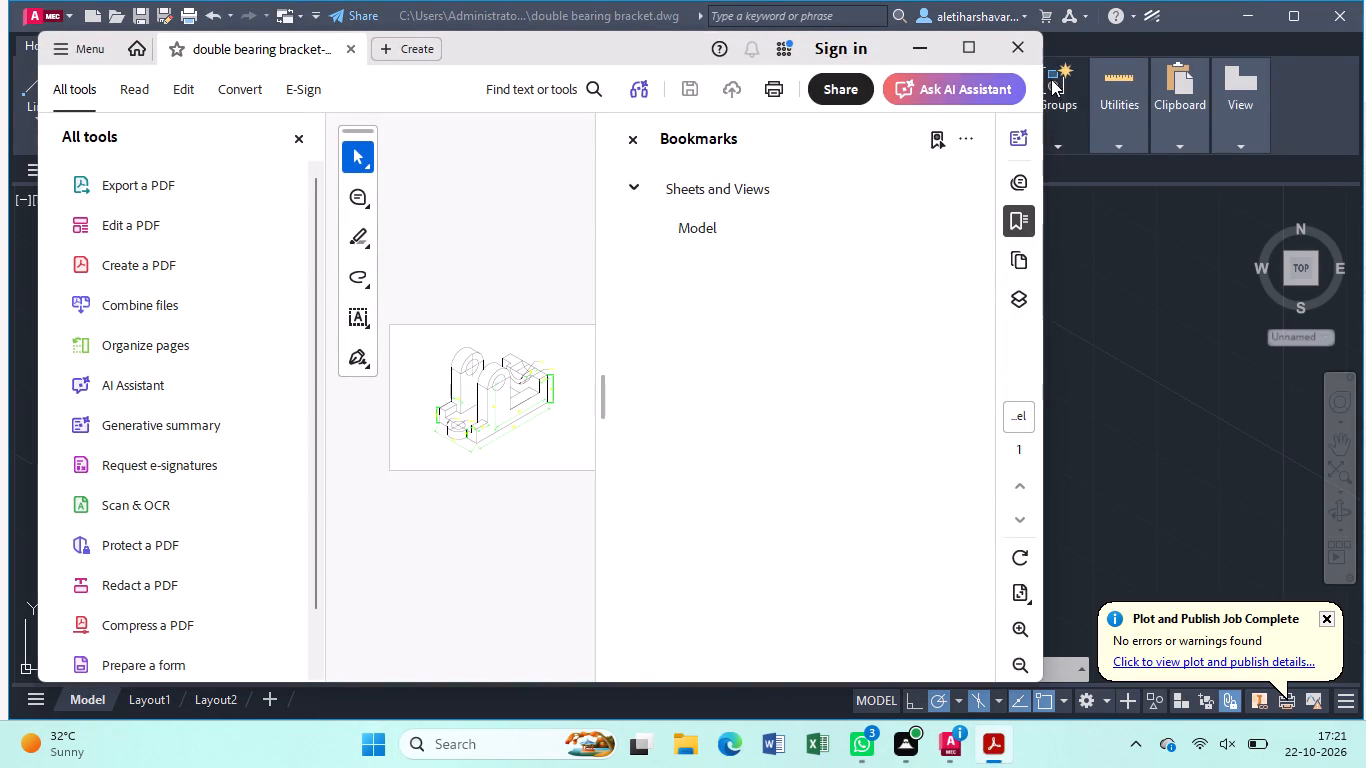
click(1031, 51)
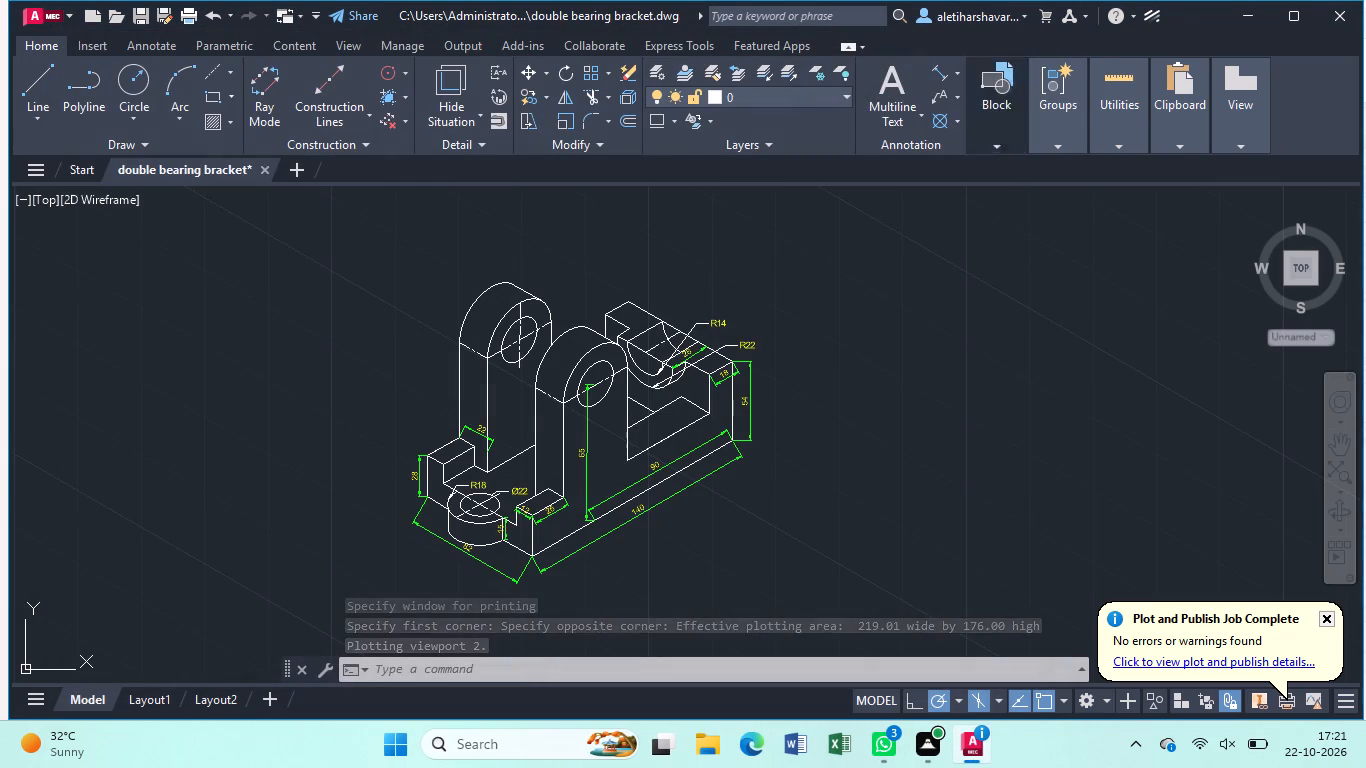